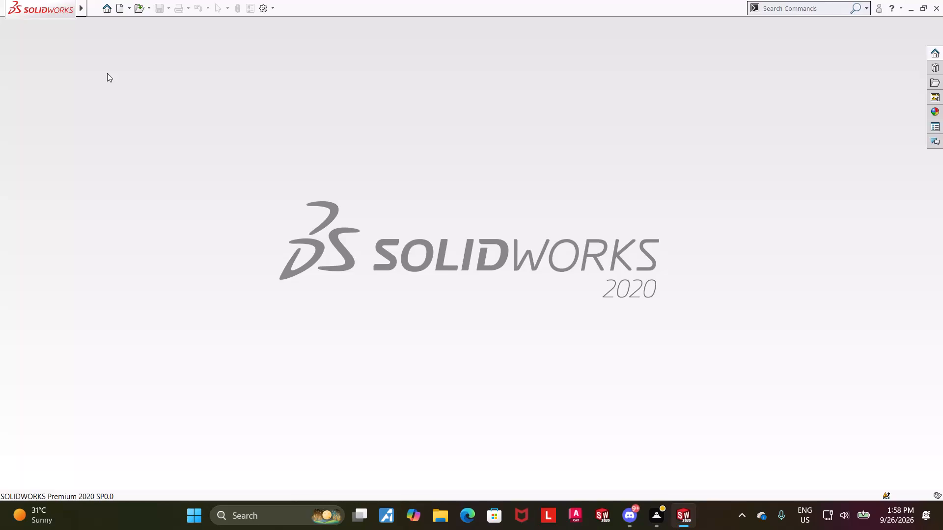
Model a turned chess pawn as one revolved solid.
Create a new part document and start a sketch on the Front Plane.
{"action": "left_click", "coordinate": [120, 8]}
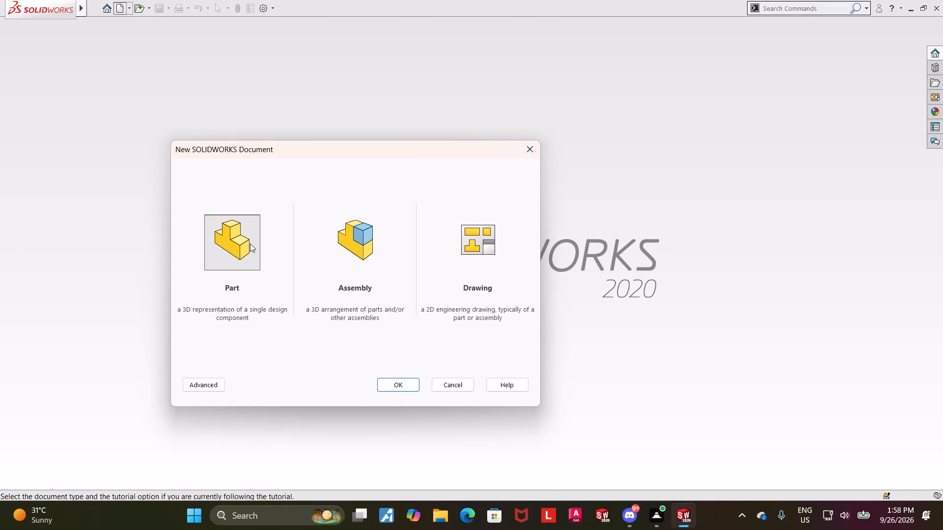
{"action": "double_click", "coordinate": [250, 243]}
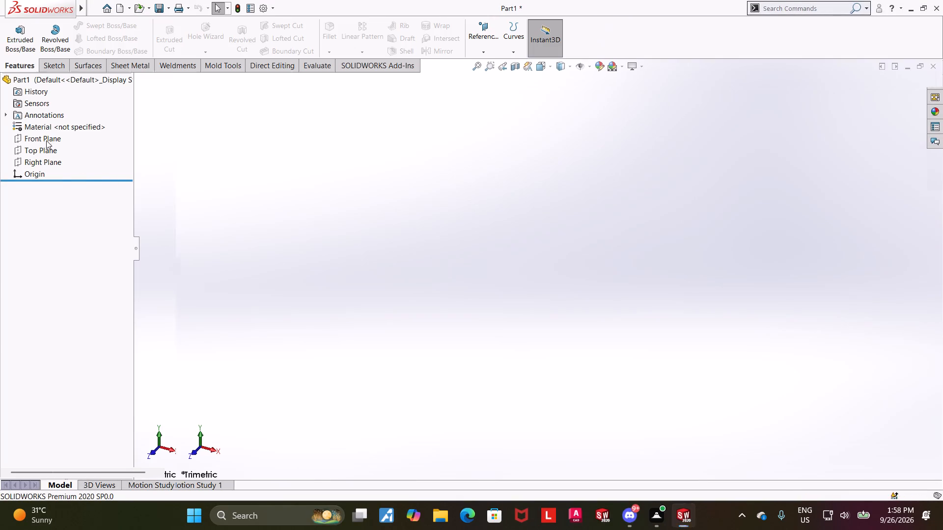
{"action": "left_click", "coordinate": [72, 179]}
{"action": "left_click", "coordinate": [78, 168]}
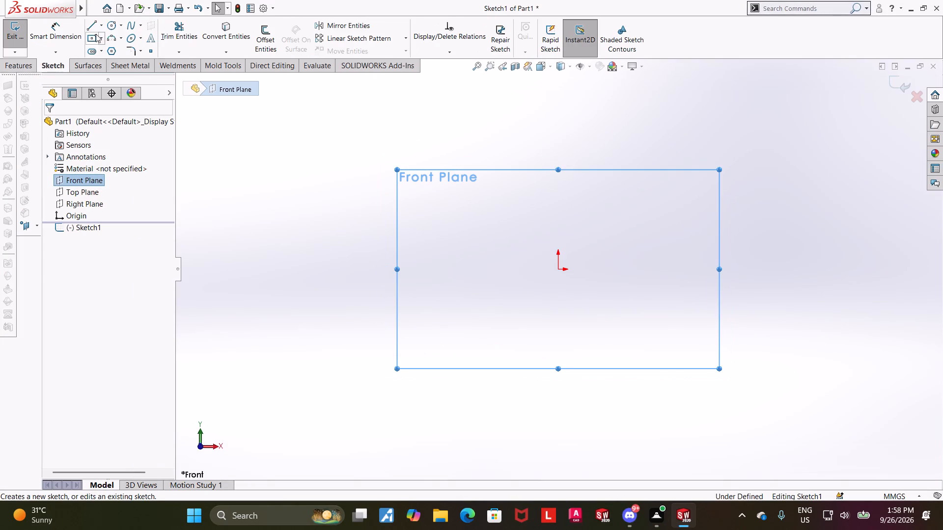
Draw a vertical centerline about 186 mm long upward from the origin.
{"action": "left_click", "coordinate": [101, 23]}
{"action": "left_click", "coordinate": [102, 49]}
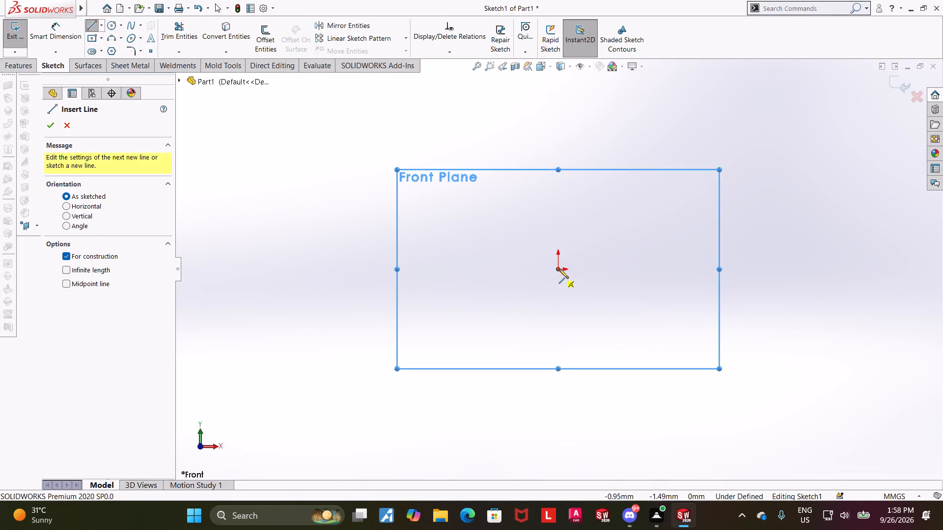
{"action": "left_click", "coordinate": [559, 268]}
{"action": "scroll", "coordinate": [564, 268], "scroll_direction": "up", "scroll_amount": 7}
{"action": "left_click", "coordinate": [559, 106]}
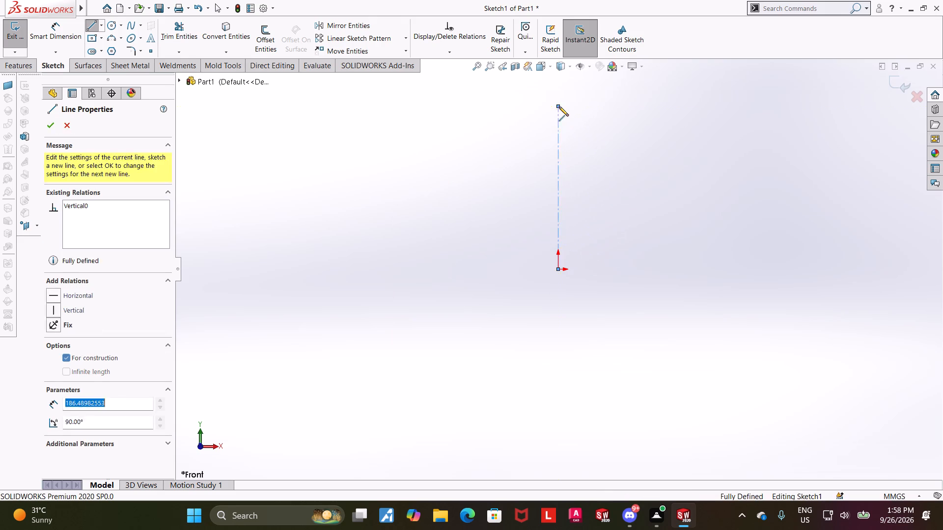
{"action": "key", "text": "Escape"}
{"action": "key", "text": "Escape"}
{"action": "key", "text": "Escape"}
Draw the profile's base from the origin: a horizontal line about 153 mm long, a short vertical line and a short line slanting inward.
{"action": "left_click", "coordinate": [89, 28]}
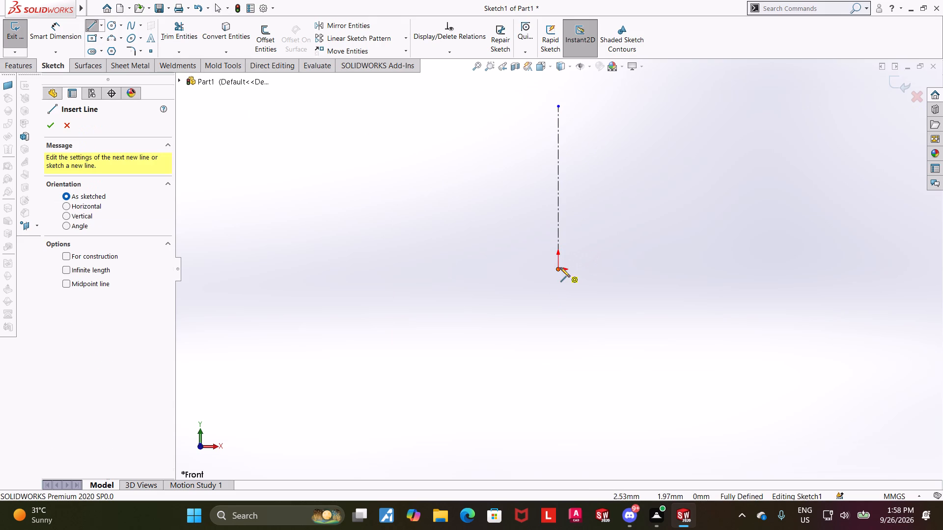
{"action": "left_click", "coordinate": [559, 269]}
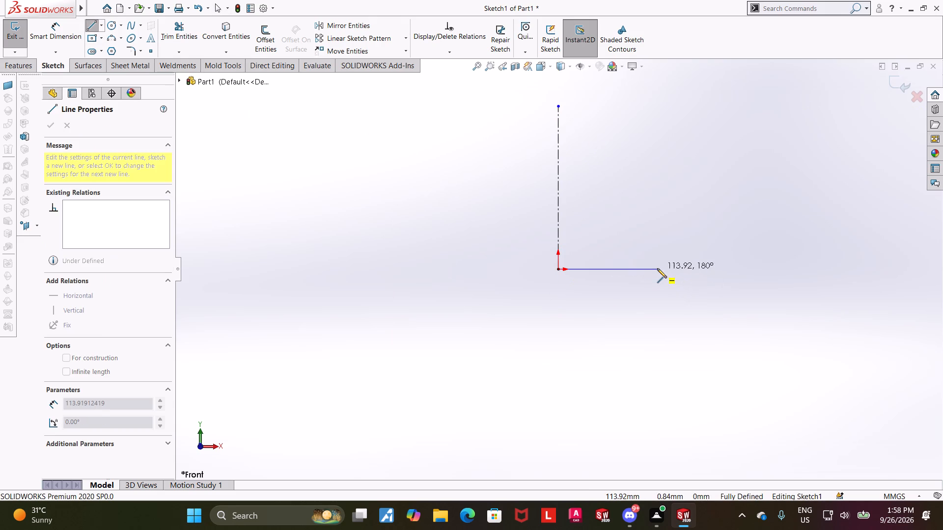
{"action": "left_click", "coordinate": [692, 269]}
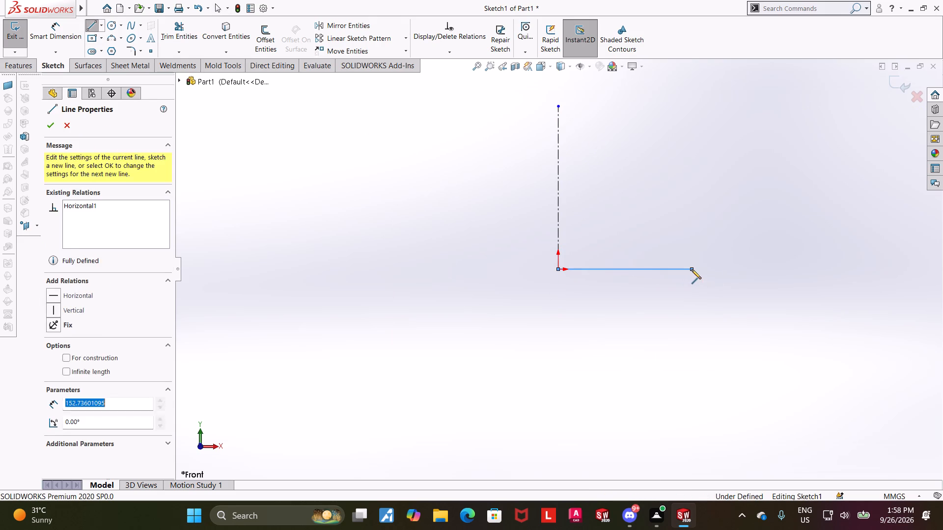
{"action": "left_click", "coordinate": [691, 246]}
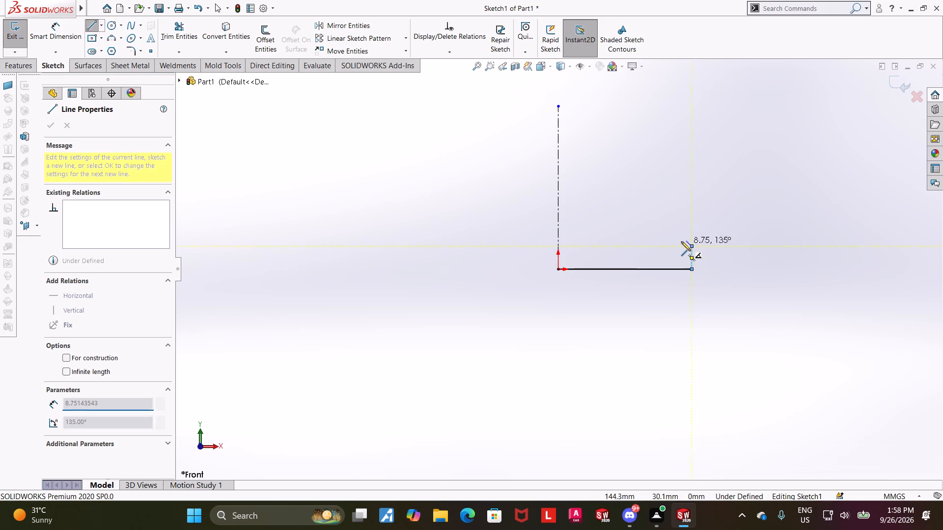
{"action": "left_click", "coordinate": [678, 239]}
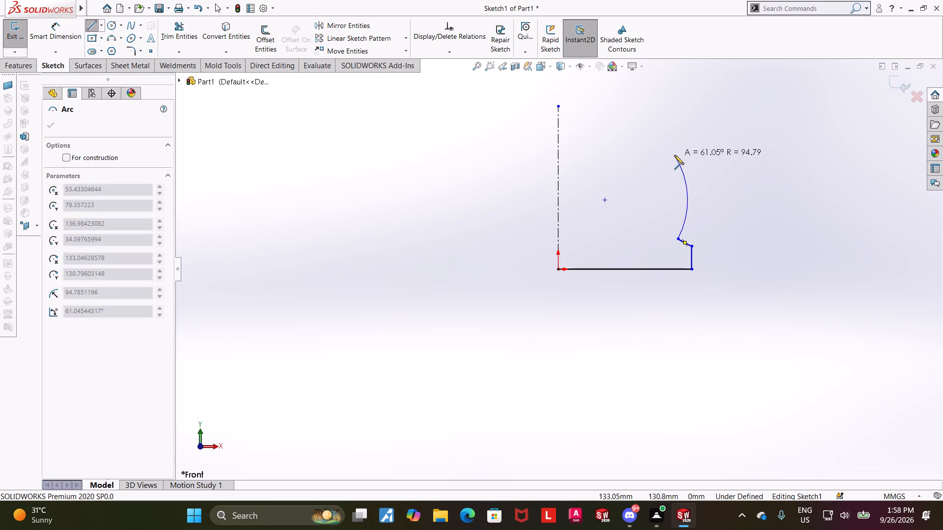
Continue the profile with an outward-bulging arc of about 60 mm radius and a vertical line about 16 mm long.
{"action": "left_click", "coordinate": [645, 163]}
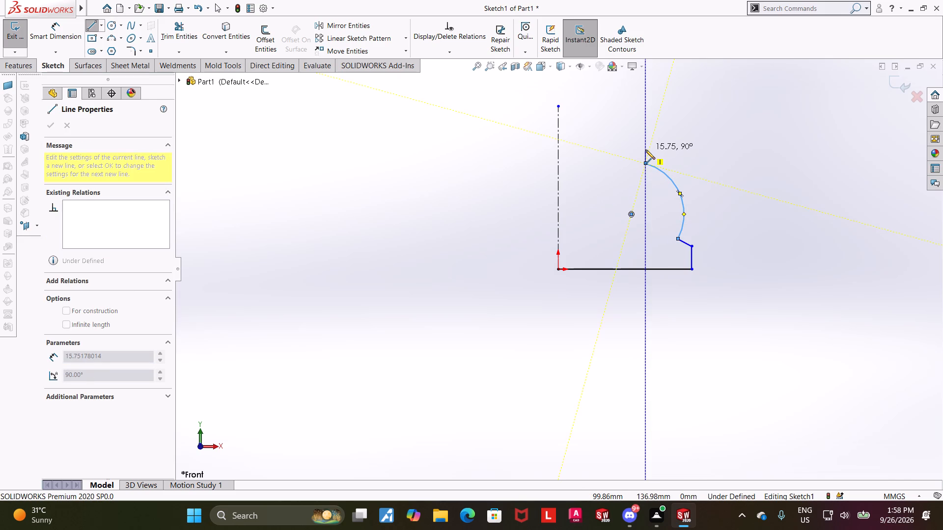
{"action": "left_click", "coordinate": [645, 150]}
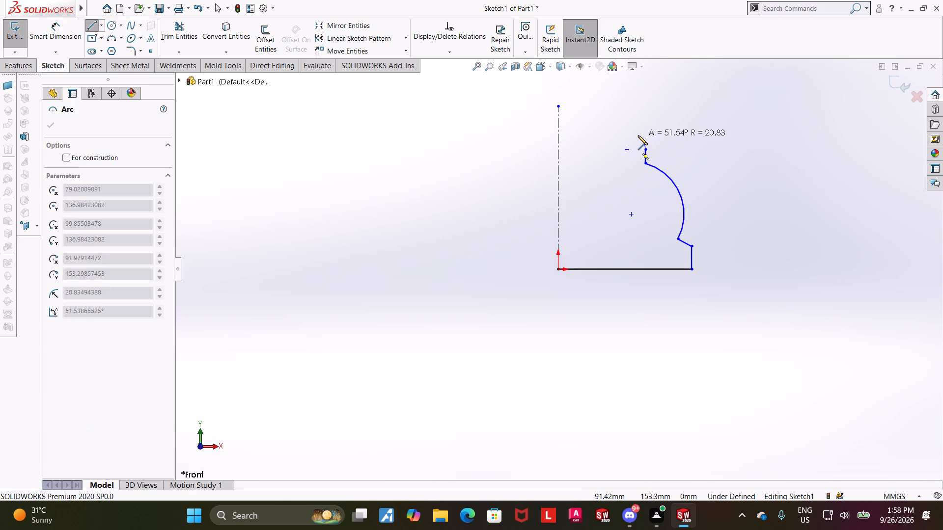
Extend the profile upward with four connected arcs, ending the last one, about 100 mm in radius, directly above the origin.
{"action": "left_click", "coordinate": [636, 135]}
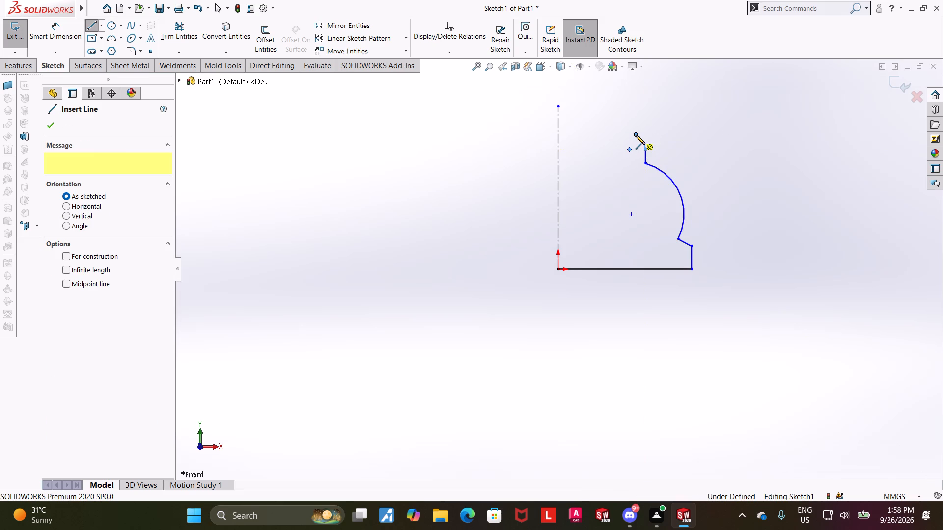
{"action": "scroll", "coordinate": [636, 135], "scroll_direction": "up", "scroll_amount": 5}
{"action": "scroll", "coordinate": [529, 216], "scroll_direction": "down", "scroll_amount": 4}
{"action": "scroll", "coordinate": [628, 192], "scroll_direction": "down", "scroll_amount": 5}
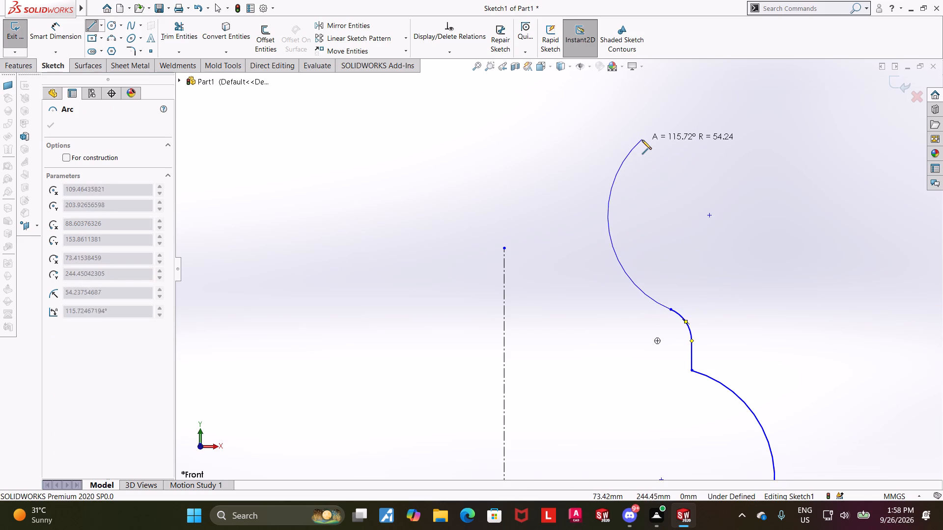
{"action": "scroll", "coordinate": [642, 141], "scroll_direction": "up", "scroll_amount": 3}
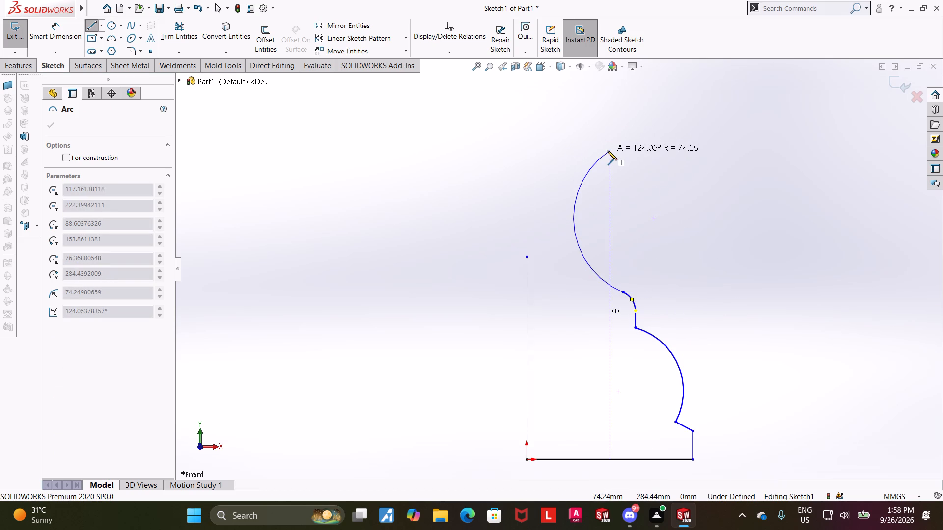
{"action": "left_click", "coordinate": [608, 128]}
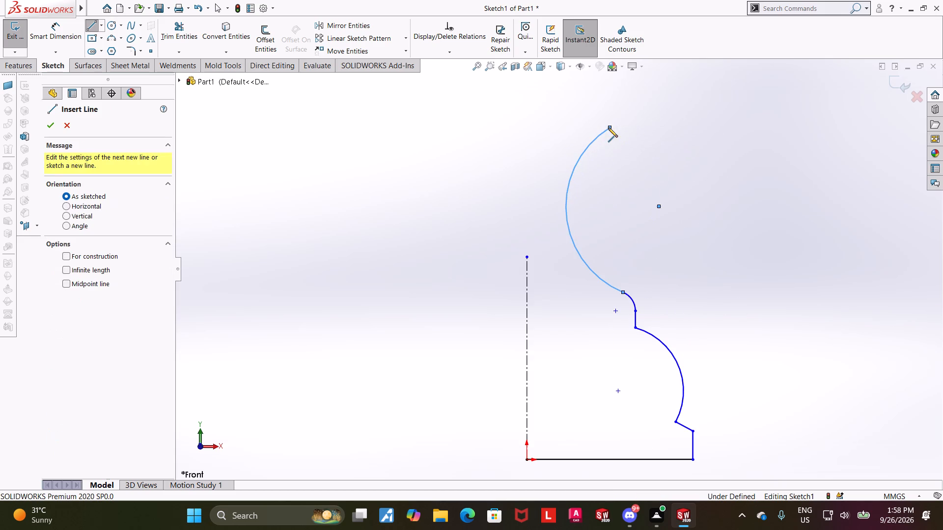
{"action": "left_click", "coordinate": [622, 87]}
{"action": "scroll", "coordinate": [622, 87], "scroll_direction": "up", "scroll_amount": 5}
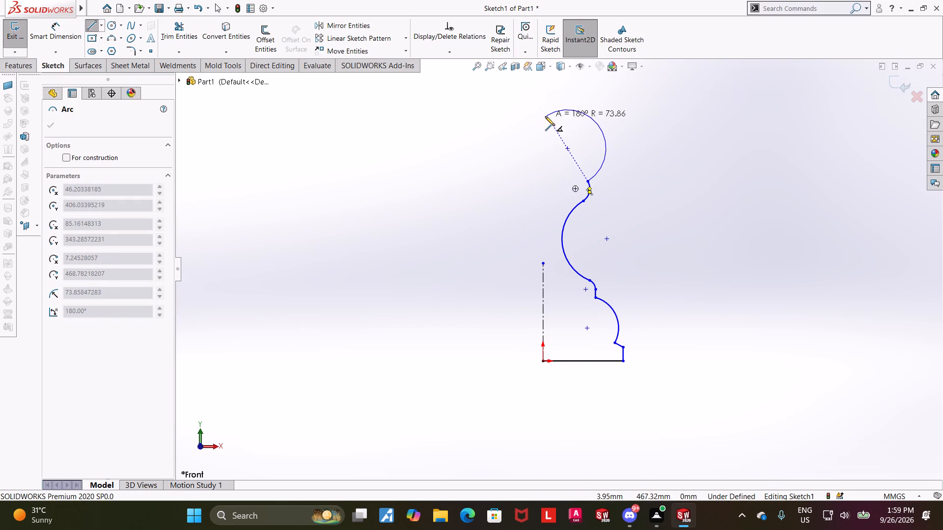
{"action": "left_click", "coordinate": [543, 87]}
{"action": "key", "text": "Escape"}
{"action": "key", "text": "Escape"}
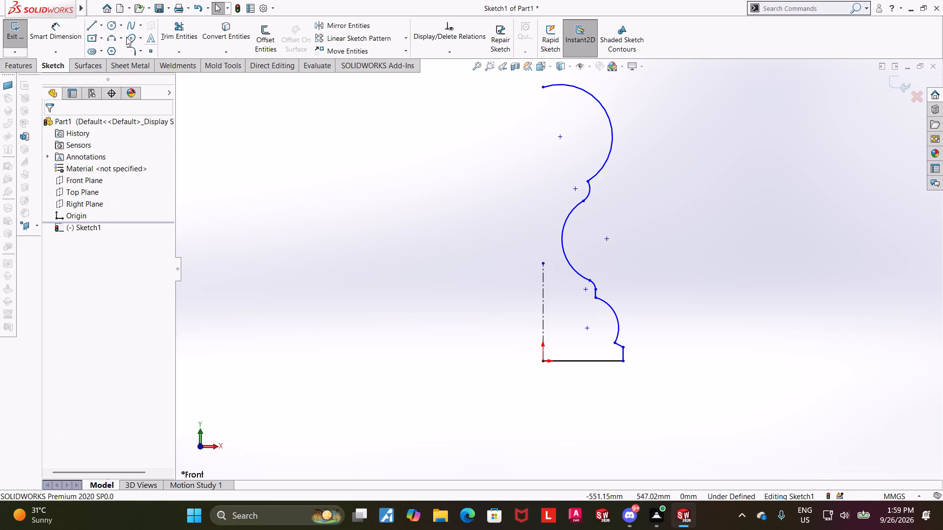
Dimension the horizontal base line at 30 mm.
{"action": "left_click", "coordinate": [55, 27]}
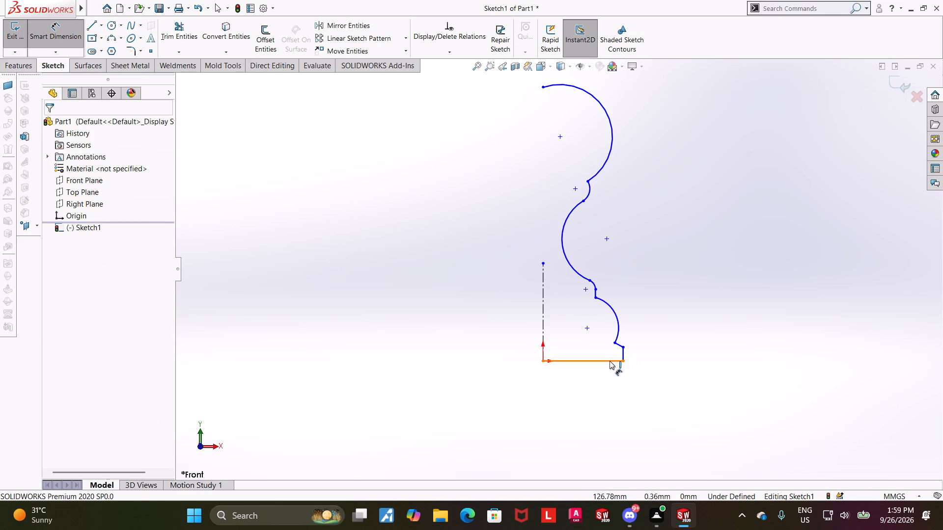
{"action": "left_click", "coordinate": [610, 361]}
{"action": "left_click", "coordinate": [588, 391]}
{"action": "type", "text": "30"}
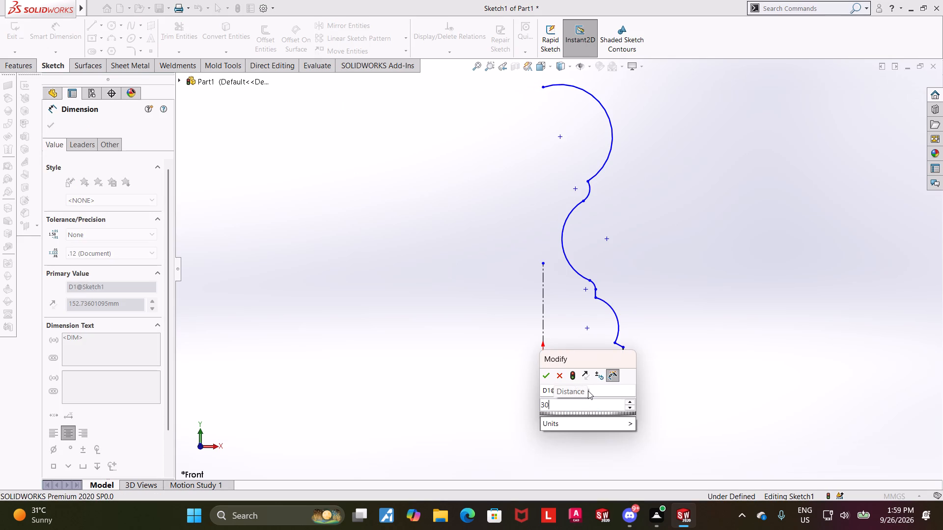
{"action": "key", "text": "Return"}
{"action": "key", "text": "Escape"}
{"action": "key", "text": "Escape"}
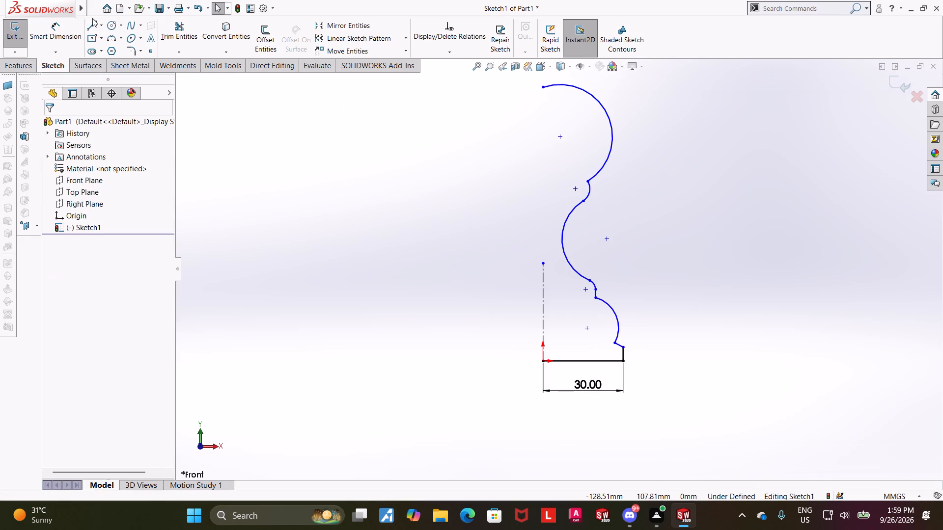
Dimension the short vertical line at the outer end of the base at 3 mm.
{"action": "left_click", "coordinate": [35, 25]}
{"action": "scroll", "coordinate": [633, 284], "scroll_direction": "down", "scroll_amount": 1}
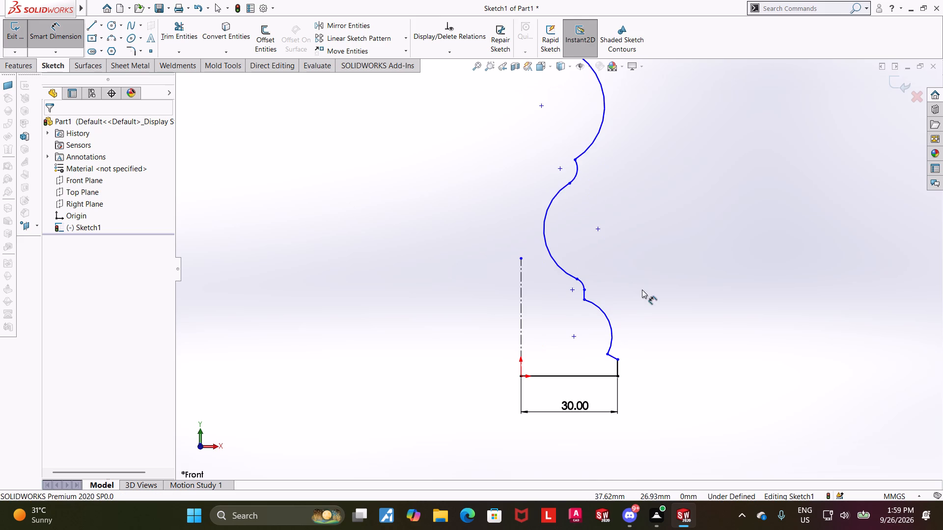
{"action": "scroll", "coordinate": [662, 308], "scroll_direction": "down", "scroll_amount": 1}
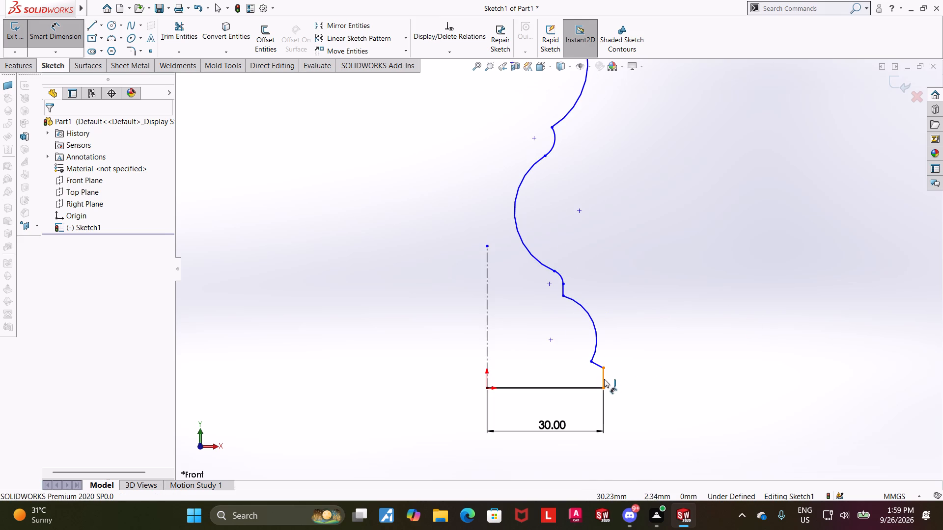
{"action": "left_click", "coordinate": [604, 379]}
{"action": "left_click", "coordinate": [624, 376]}
{"action": "key", "text": "2"}
{"action": "key", "text": "BackSpace"}
{"action": "key", "text": "3"}
{"action": "key", "text": "Return"}
{"action": "key", "text": "Escape"}
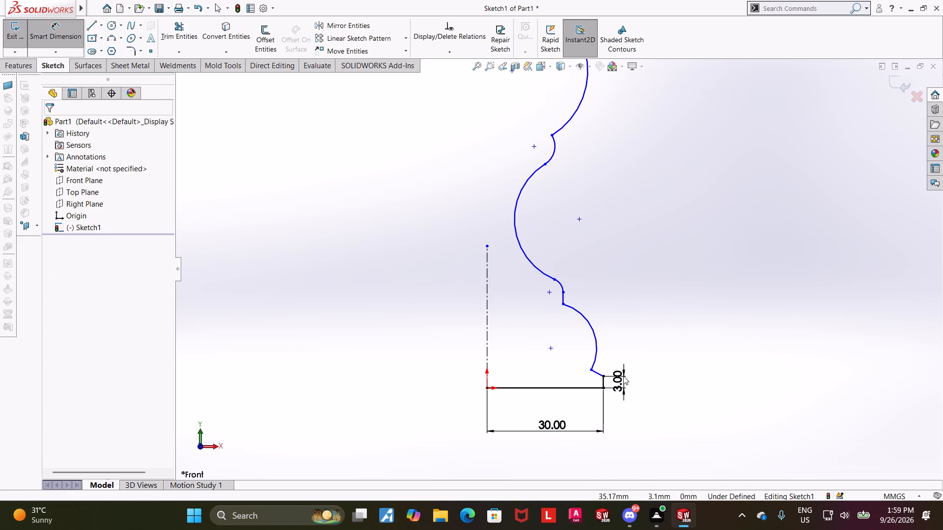
{"action": "key", "text": "Escape"}
Dimension the vertical distance between the slanted line's endpoints at 2 mm.
{"action": "left_click", "coordinate": [67, 40]}
{"action": "scroll", "coordinate": [443, 254], "scroll_direction": "down", "scroll_amount": 2}
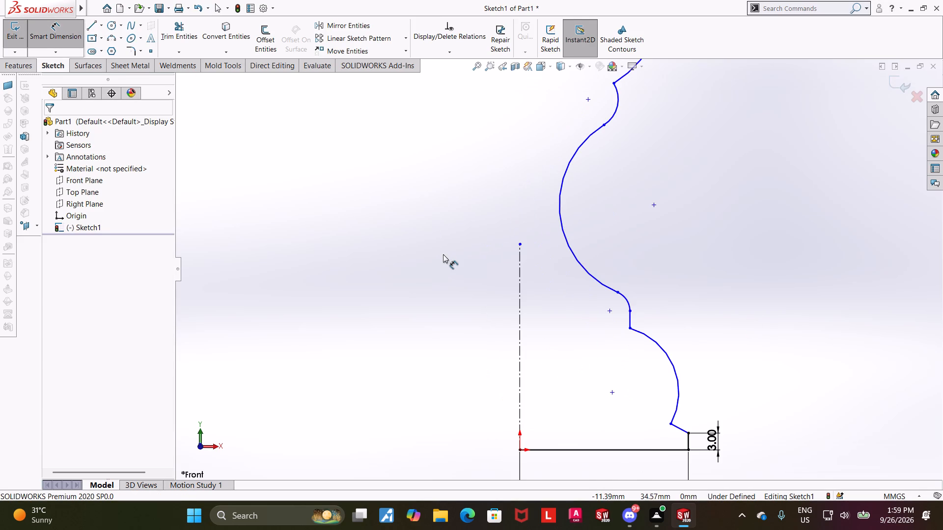
{"action": "left_click", "coordinate": [687, 434]}
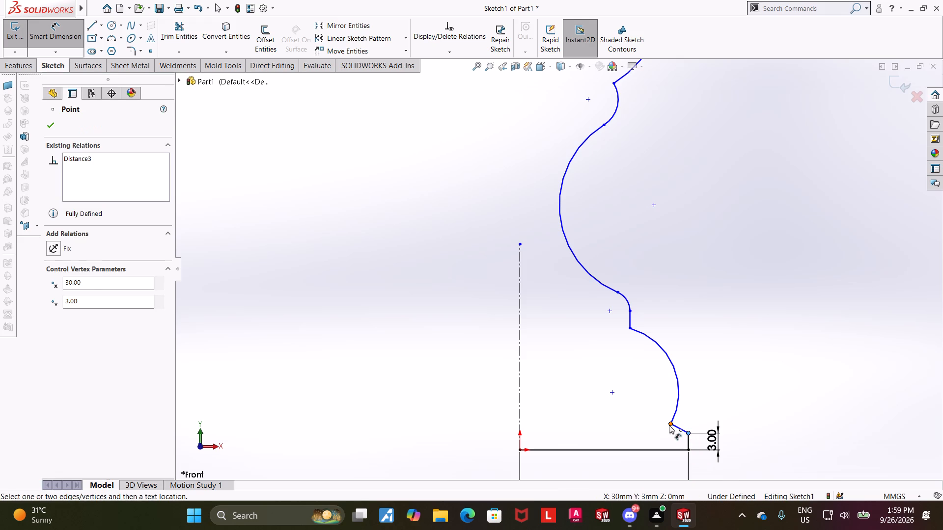
{"action": "left_click", "coordinate": [669, 425]}
{"action": "left_click", "coordinate": [750, 431]}
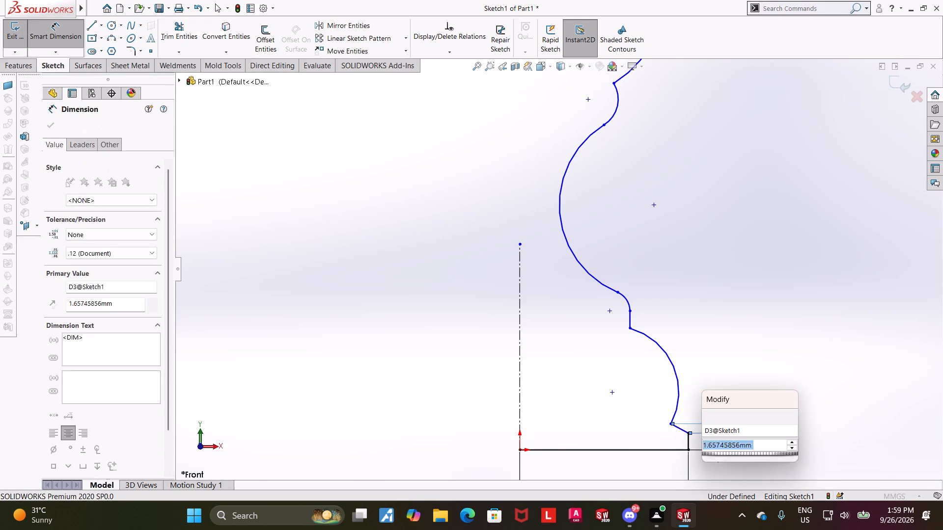
{"action": "key", "text": "2"}
{"action": "key", "text": "Return"}
{"action": "key", "text": "Escape"}
{"action": "key", "text": "Escape"}
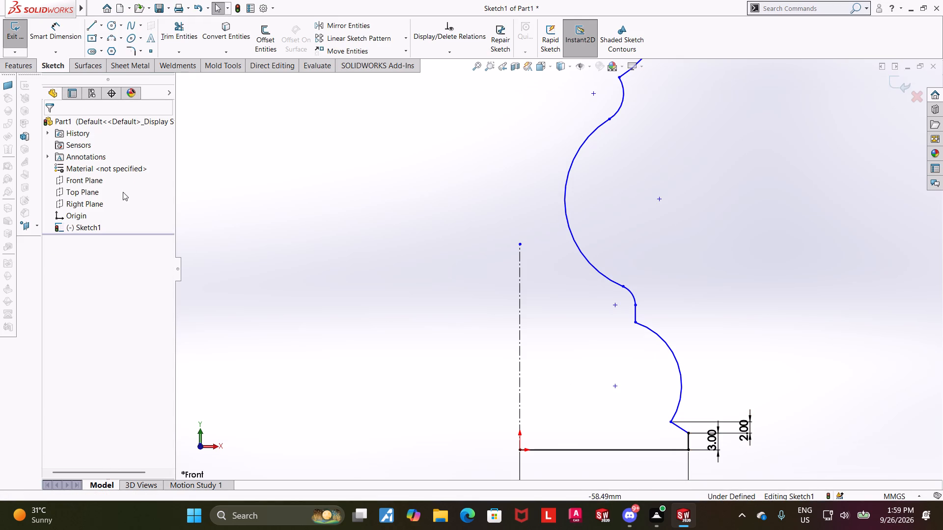
Dimension the horizontal distance from the centerline to the large lower arc and set it to 14 mm.
{"action": "double_click", "coordinate": [66, 37]}
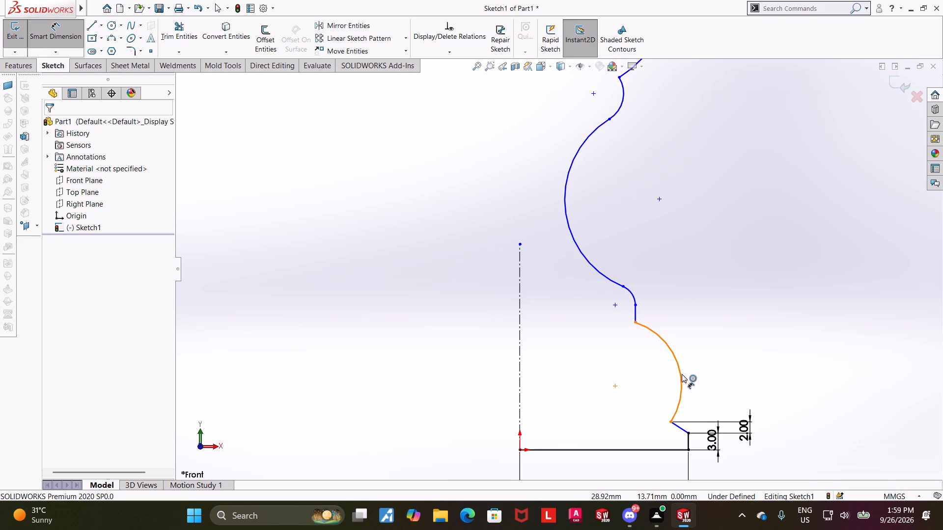
{"action": "left_click", "coordinate": [677, 364]}
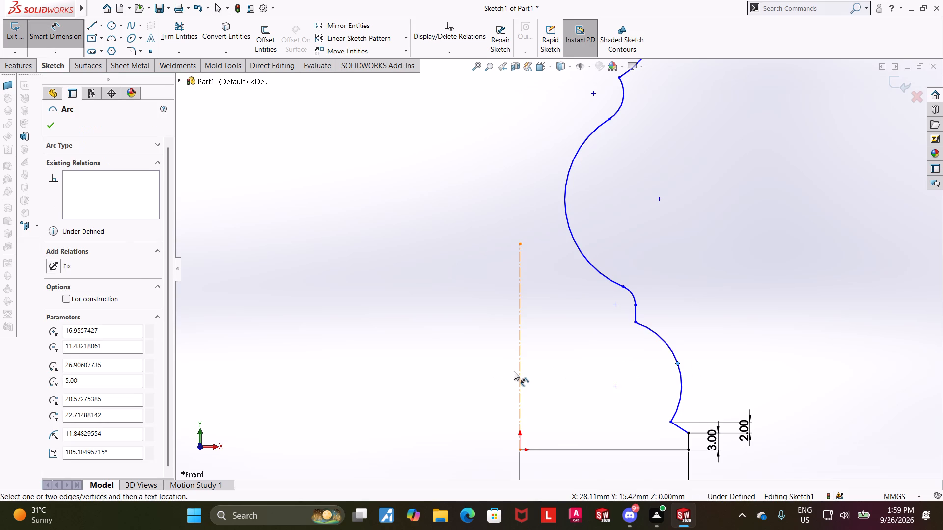
{"action": "left_click", "coordinate": [517, 371]}
{"action": "left_click", "coordinate": [572, 372]}
{"action": "key", "text": "2"}
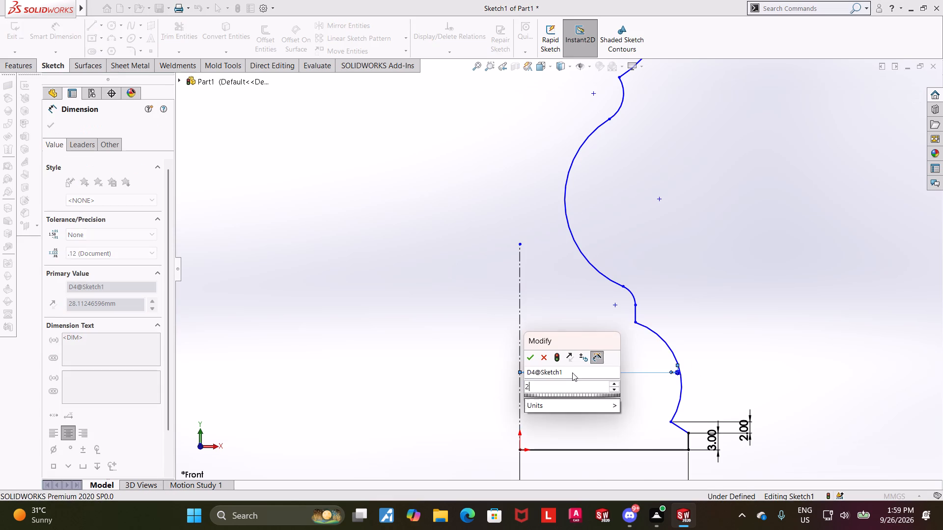
{"action": "key", "text": "BackSpace"}
{"action": "type", "text": "14"}
{"action": "key", "text": "Return"}
{"action": "key", "text": "Escape"}
{"action": "key", "text": "Escape"}
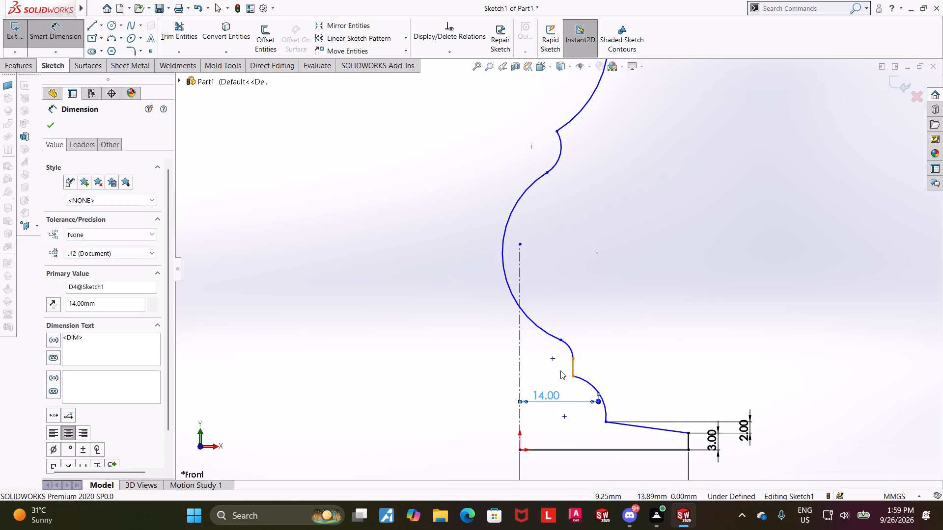
Undo the 14 mm value entered for the distance between the centerline and the lower arc.
{"action": "key", "text": "ctrl+z"}
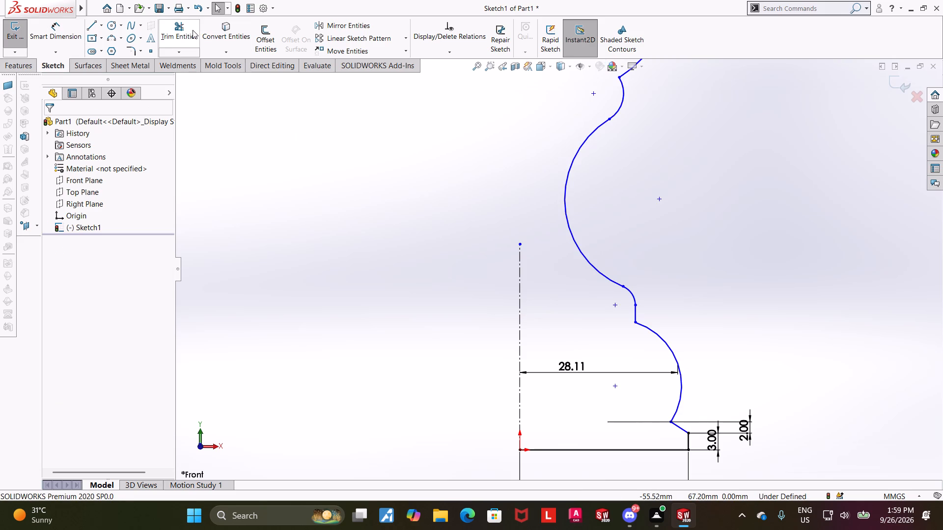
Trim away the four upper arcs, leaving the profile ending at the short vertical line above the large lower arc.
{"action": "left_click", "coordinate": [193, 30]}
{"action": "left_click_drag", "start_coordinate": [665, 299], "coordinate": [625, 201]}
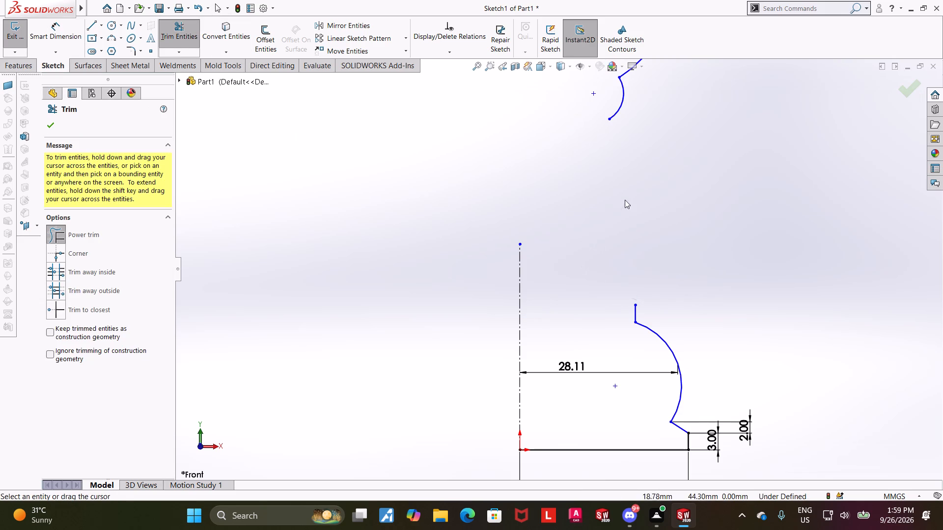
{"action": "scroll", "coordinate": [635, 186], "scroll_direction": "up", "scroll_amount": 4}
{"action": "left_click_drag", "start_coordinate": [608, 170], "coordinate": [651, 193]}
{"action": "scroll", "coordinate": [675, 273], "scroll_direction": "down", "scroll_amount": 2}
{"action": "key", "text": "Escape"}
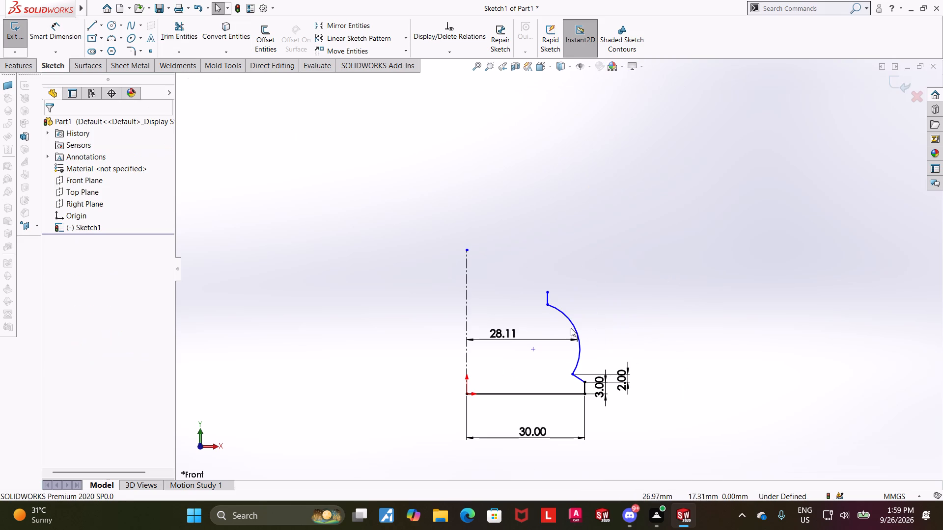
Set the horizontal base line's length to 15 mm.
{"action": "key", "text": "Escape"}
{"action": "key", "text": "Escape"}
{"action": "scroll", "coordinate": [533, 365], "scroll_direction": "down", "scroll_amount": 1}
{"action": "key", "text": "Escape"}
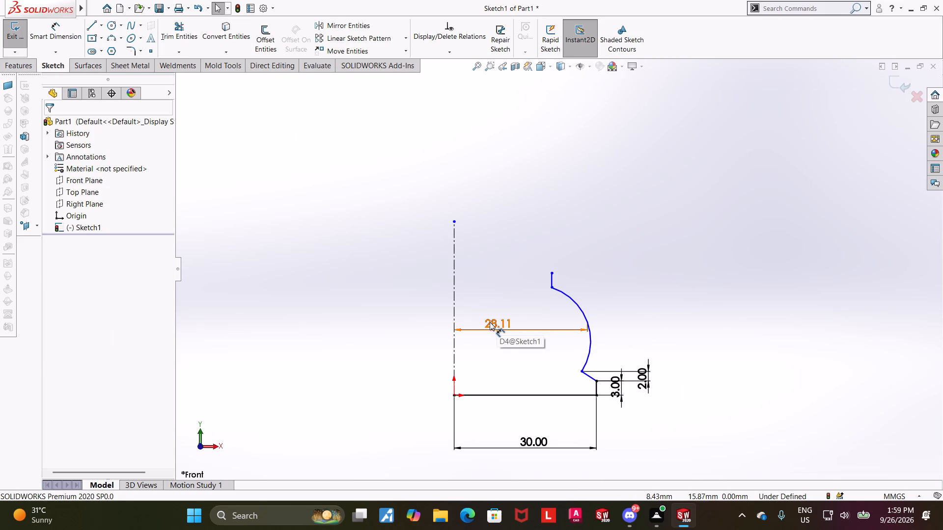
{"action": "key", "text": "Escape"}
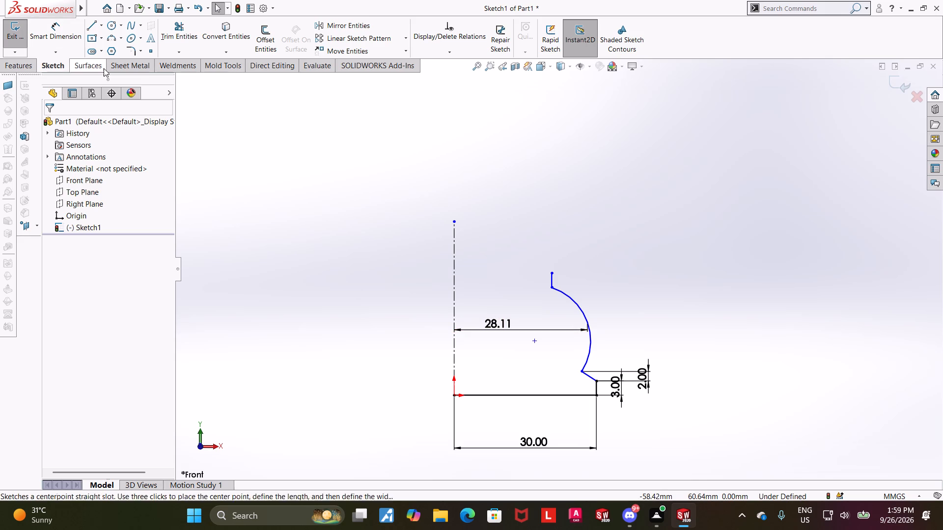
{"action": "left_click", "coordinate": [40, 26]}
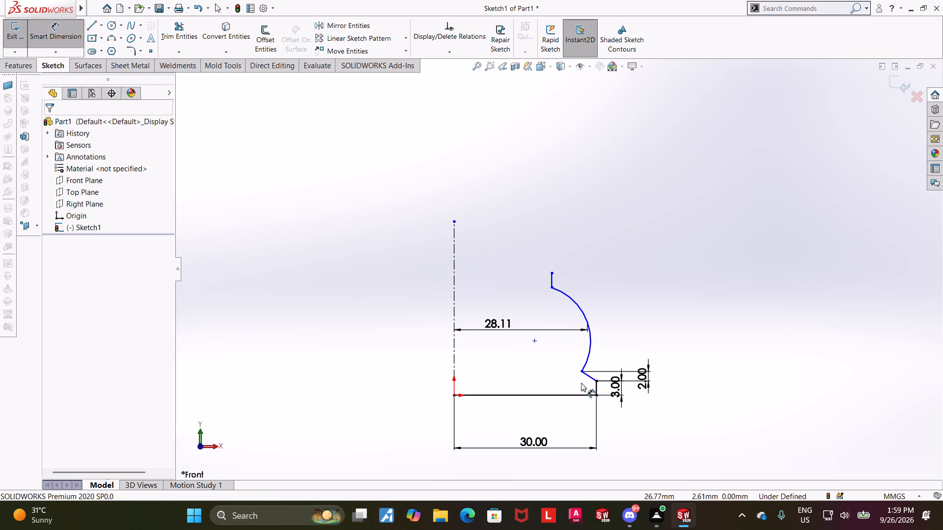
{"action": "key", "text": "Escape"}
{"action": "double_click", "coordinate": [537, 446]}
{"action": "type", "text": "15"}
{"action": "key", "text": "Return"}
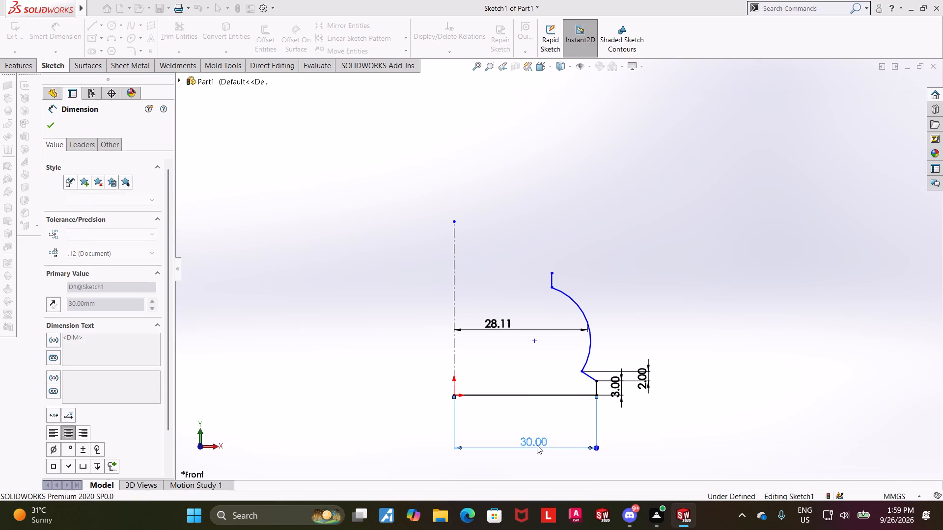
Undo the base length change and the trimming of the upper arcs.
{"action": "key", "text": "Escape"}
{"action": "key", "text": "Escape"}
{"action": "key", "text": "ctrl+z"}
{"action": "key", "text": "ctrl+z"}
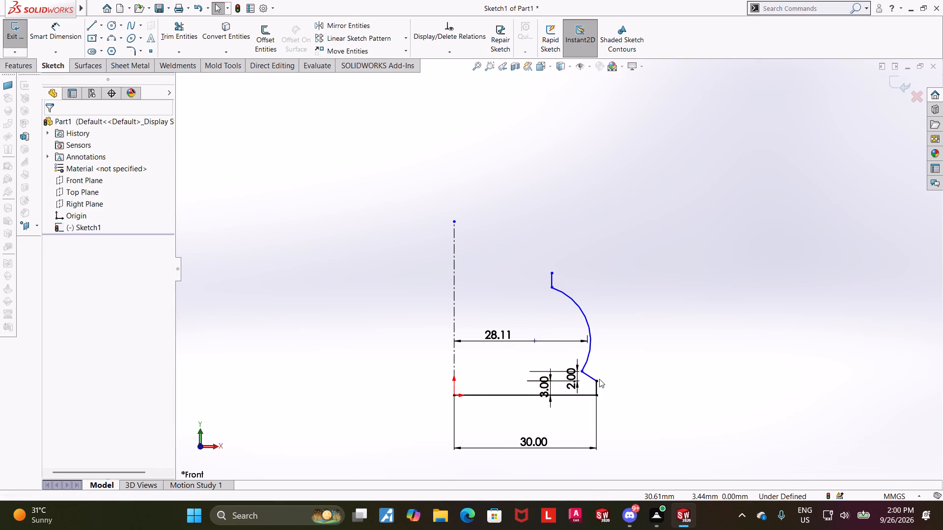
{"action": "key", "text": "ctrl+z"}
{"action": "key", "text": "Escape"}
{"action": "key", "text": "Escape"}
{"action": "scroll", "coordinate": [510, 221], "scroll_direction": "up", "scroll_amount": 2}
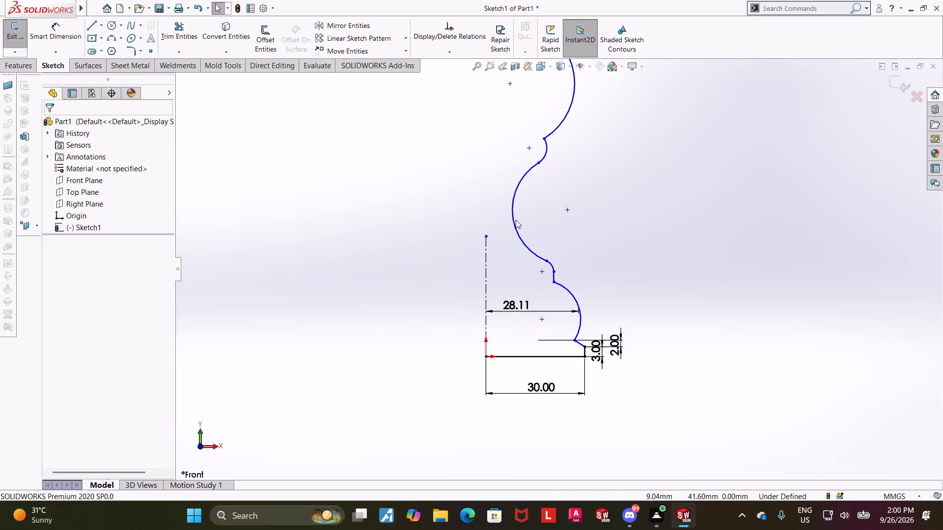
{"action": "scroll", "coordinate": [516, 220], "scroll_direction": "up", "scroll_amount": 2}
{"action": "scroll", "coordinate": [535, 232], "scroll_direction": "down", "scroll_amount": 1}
Set the horizontal base line's length to 15 mm with the full profile in place.
{"action": "left_click", "coordinate": [57, 31]}
{"action": "scroll", "coordinate": [550, 349], "scroll_direction": "down", "scroll_amount": 4}
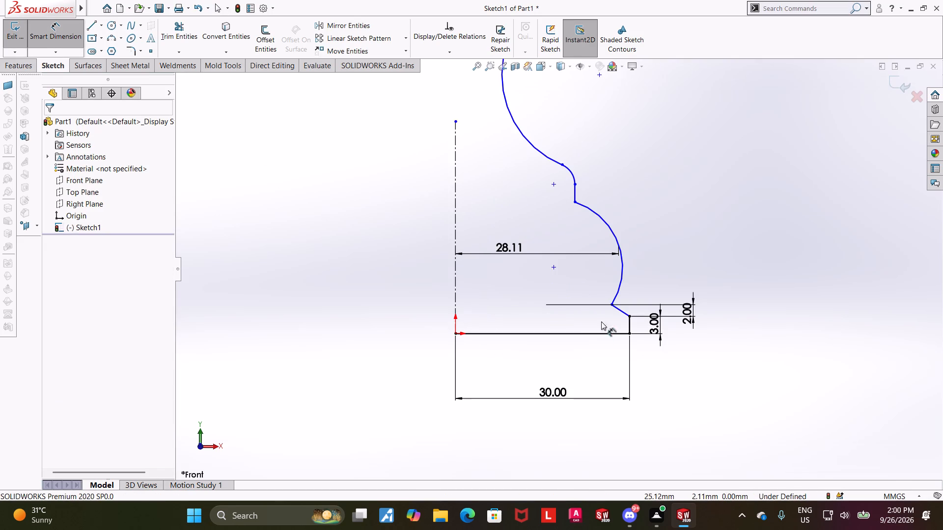
{"action": "double_click", "coordinate": [565, 392]}
{"action": "left_click_drag", "start_coordinate": [580, 392], "coordinate": [577, 392]}
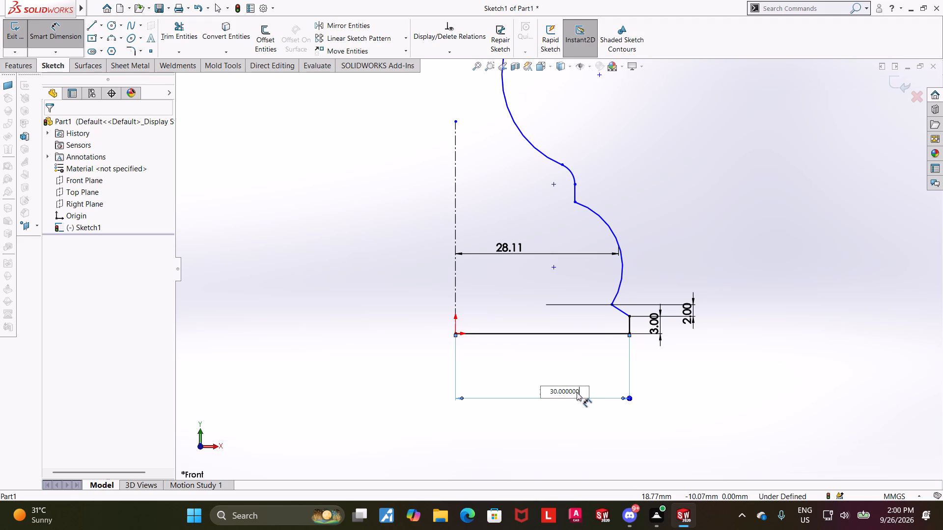
{"action": "left_click_drag", "start_coordinate": [577, 392], "coordinate": [518, 389]}
{"action": "type", "text": "15"}
{"action": "key", "text": "Return"}
{"action": "key", "text": "Escape"}
{"action": "key", "text": "Escape"}
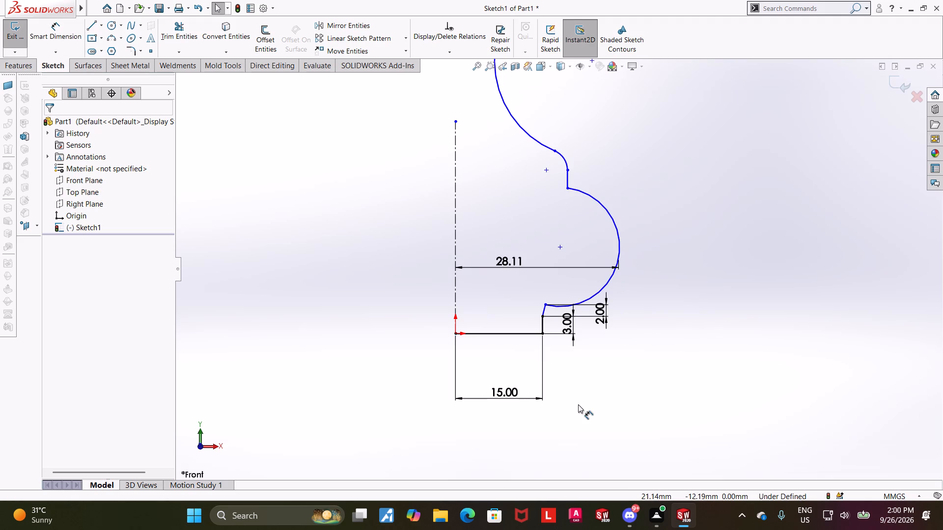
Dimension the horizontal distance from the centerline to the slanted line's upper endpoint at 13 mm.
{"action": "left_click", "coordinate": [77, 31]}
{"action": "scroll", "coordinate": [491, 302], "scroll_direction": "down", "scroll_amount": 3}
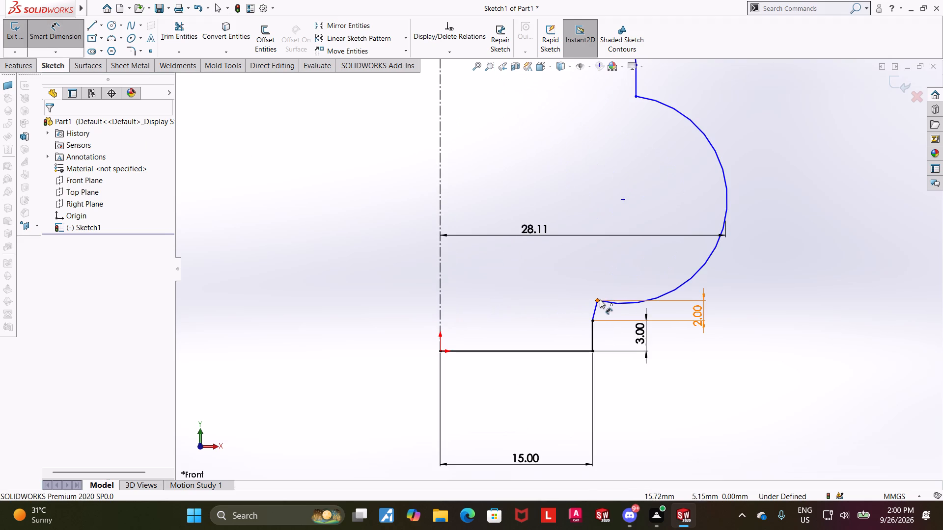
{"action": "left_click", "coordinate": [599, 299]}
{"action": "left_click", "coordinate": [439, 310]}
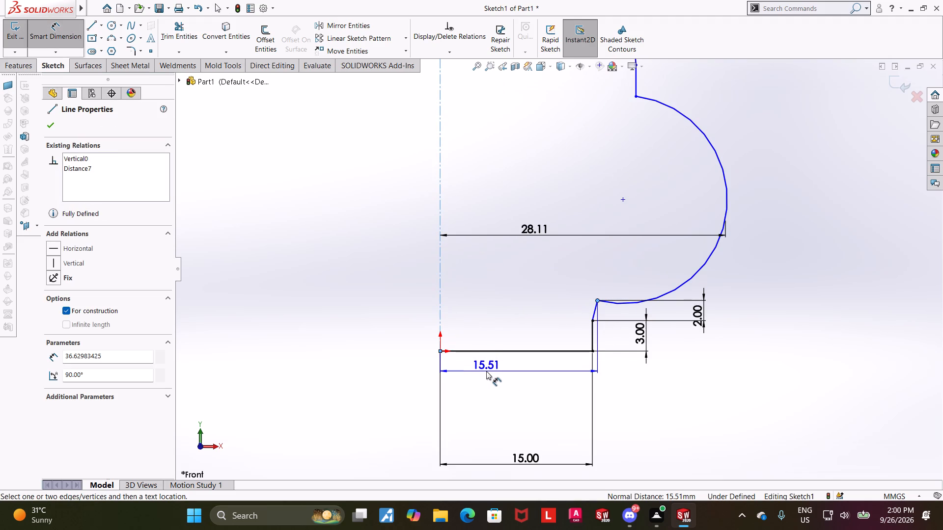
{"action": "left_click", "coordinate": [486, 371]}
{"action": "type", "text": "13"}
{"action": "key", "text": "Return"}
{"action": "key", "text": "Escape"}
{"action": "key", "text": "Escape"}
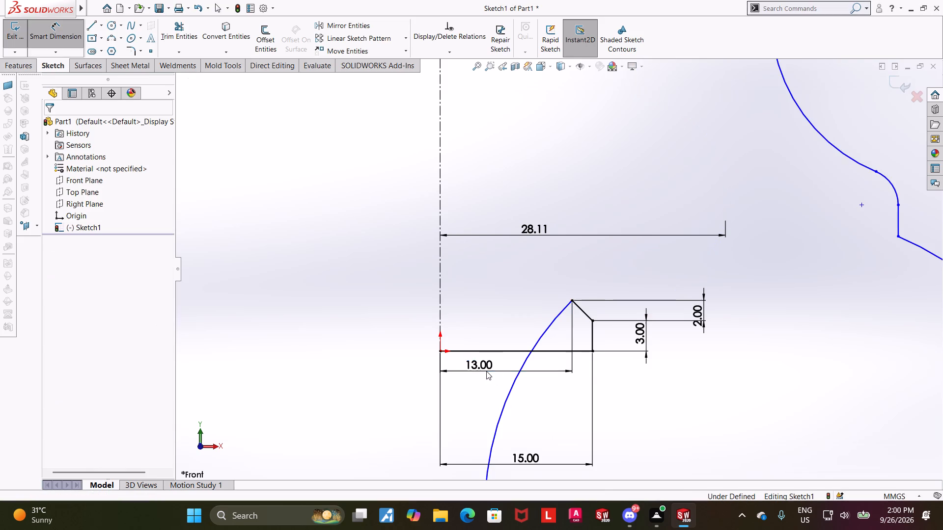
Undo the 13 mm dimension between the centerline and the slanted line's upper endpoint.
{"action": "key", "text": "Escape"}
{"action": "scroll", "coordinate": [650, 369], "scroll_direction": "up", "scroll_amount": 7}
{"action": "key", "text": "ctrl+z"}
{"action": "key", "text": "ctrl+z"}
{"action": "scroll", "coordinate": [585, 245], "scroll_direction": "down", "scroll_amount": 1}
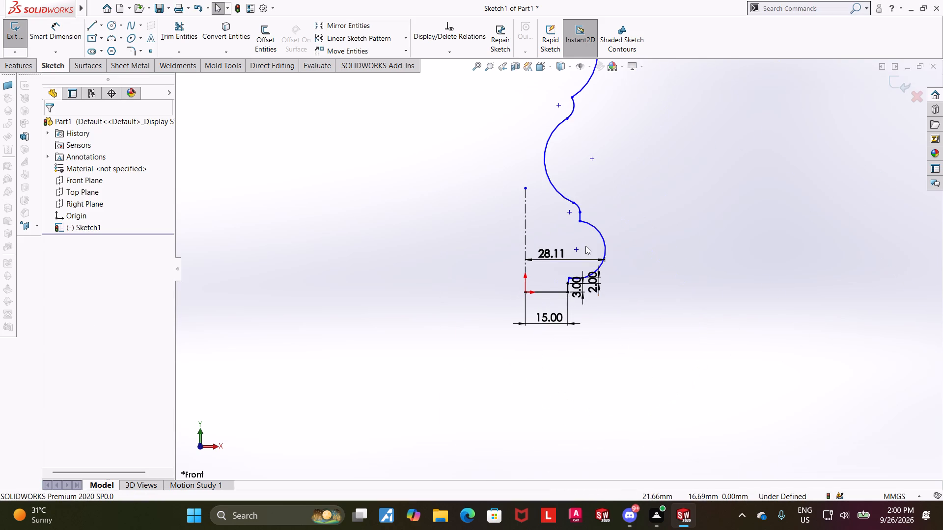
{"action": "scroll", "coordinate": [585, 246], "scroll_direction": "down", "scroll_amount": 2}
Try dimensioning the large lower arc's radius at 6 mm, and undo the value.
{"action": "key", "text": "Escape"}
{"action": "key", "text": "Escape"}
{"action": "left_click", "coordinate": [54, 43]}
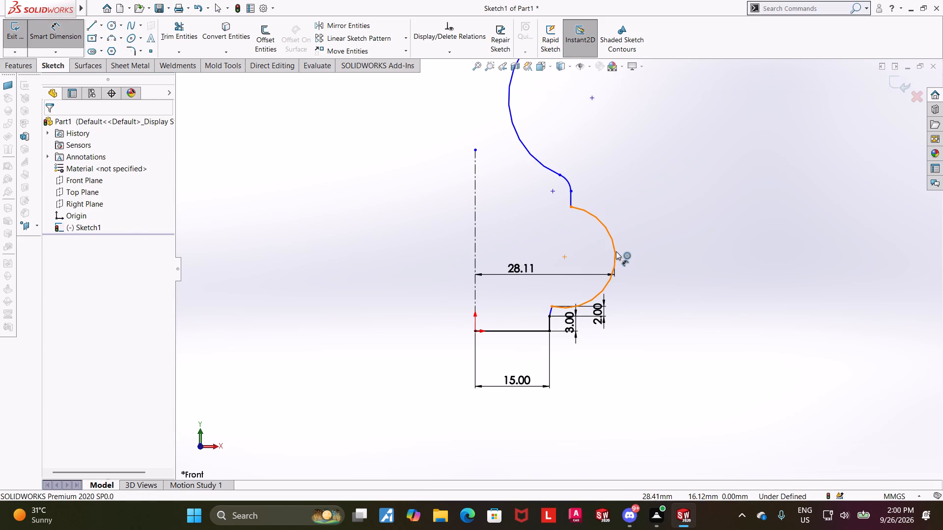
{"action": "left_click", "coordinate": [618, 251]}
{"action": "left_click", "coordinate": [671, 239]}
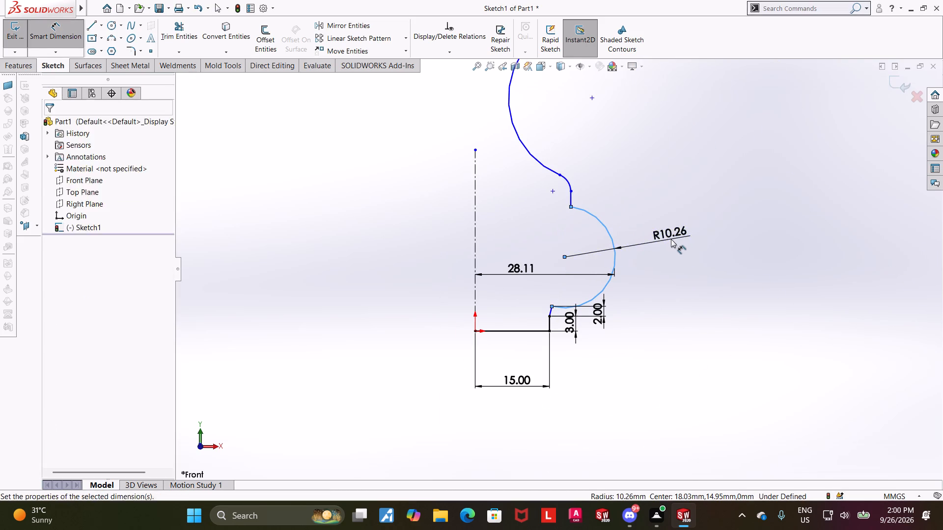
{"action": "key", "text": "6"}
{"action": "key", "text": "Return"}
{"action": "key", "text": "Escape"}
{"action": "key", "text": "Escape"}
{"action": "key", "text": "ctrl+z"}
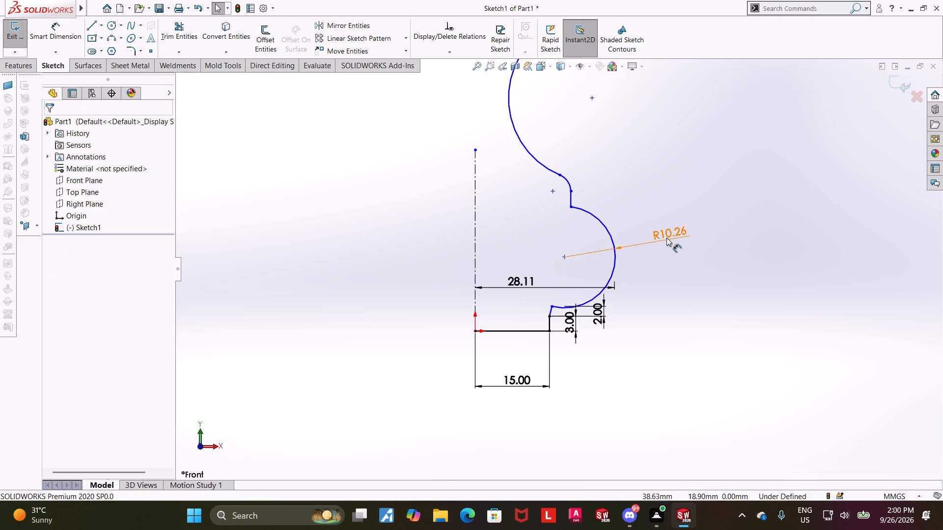
Trim away the upper arcs and the short vertical line above the large lower arc.
{"action": "left_click", "coordinate": [170, 26]}
{"action": "left_click_drag", "start_coordinate": [663, 183], "coordinate": [588, 209]}
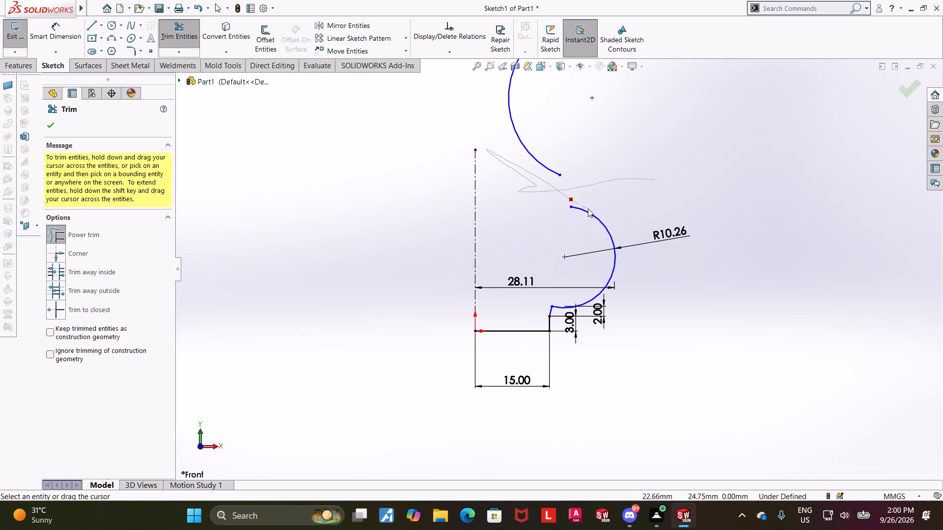
{"action": "left_click_drag", "start_coordinate": [588, 209], "coordinate": [561, 181]}
{"action": "scroll", "coordinate": [564, 178], "scroll_direction": "up", "scroll_amount": 3}
{"action": "left_click_drag", "start_coordinate": [587, 148], "coordinate": [579, 90]}
{"action": "scroll", "coordinate": [679, 169], "scroll_direction": "up", "scroll_amount": 2}
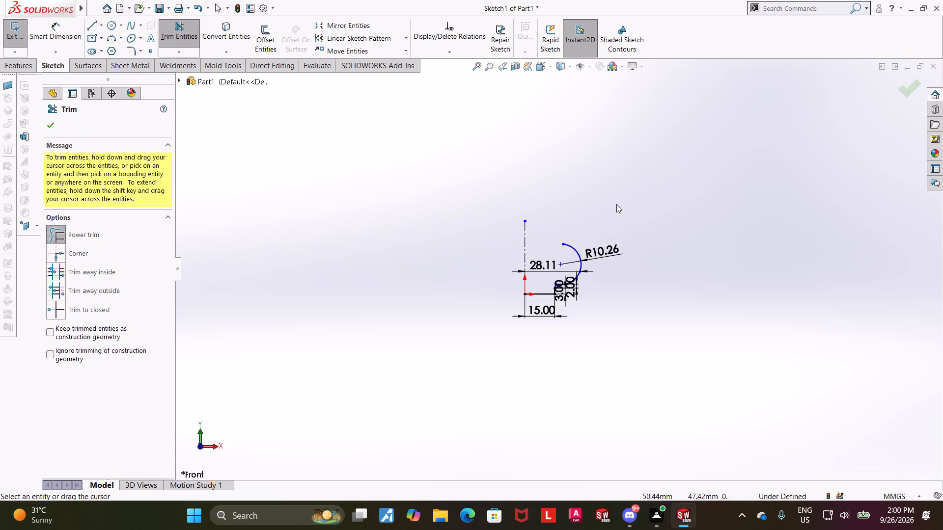
{"action": "scroll", "coordinate": [616, 204], "scroll_direction": "up", "scroll_amount": 1}
{"action": "scroll", "coordinate": [607, 211], "scroll_direction": "down", "scroll_amount": 6}
{"action": "scroll", "coordinate": [497, 381], "scroll_direction": "up", "scroll_amount": 5}
{"action": "scroll", "coordinate": [494, 383], "scroll_direction": "down", "scroll_amount": 8}
{"action": "scroll", "coordinate": [612, 131], "scroll_direction": "up", "scroll_amount": 6}
{"action": "scroll", "coordinate": [575, 176], "scroll_direction": "down", "scroll_amount": 4}
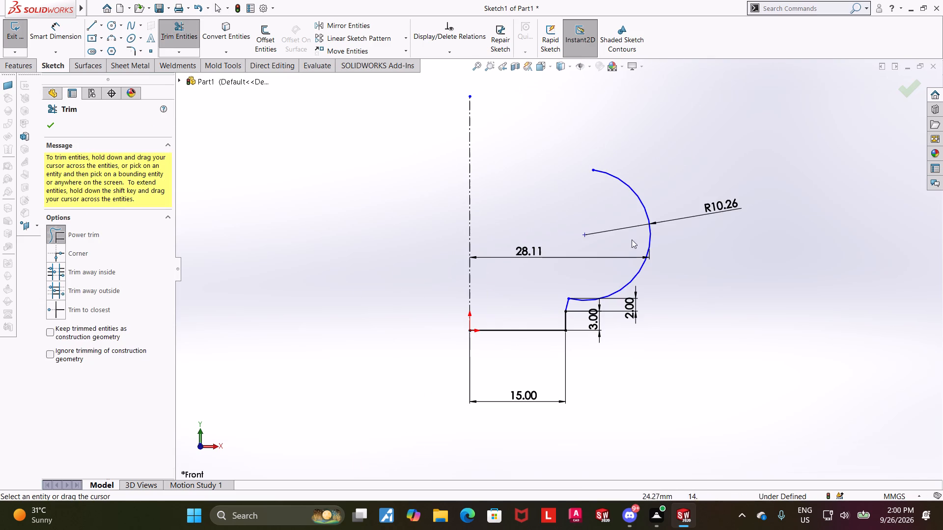
Trim away the large lower arc and the slanted line, leaving the base line and its short vertical edge.
{"action": "key", "text": "Escape"}
{"action": "left_click_drag", "start_coordinate": [656, 178], "coordinate": [598, 215]}
{"action": "scroll", "coordinate": [583, 287], "scroll_direction": "down", "scroll_amount": 3}
{"action": "key", "text": "Escape"}
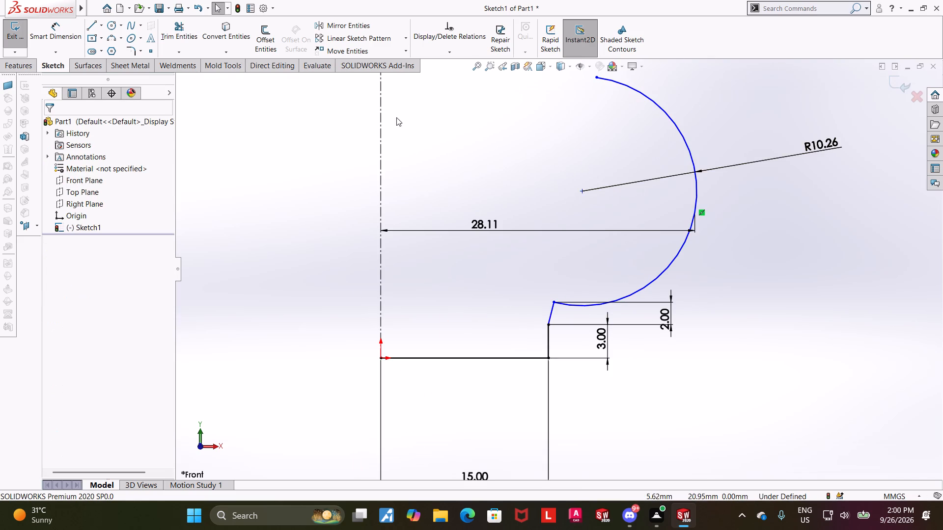
{"action": "left_click", "coordinate": [188, 30]}
{"action": "left_click_drag", "start_coordinate": [714, 140], "coordinate": [605, 162]}
{"action": "scroll", "coordinate": [540, 313], "scroll_direction": "down", "scroll_amount": 3}
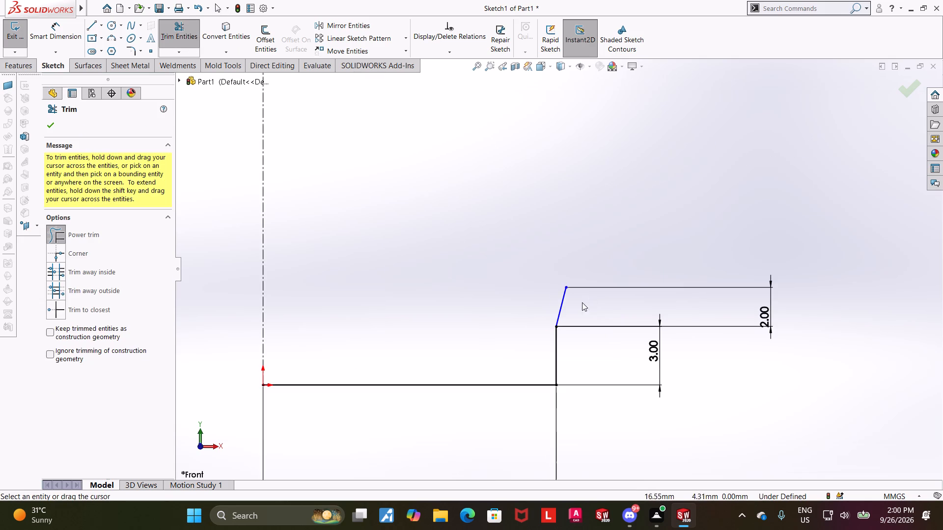
{"action": "left_click_drag", "start_coordinate": [585, 301], "coordinate": [520, 308]}
{"action": "key", "text": "Escape"}
{"action": "key", "text": "Escape"}
Sketch a slanted line about 3.5 mm long from the top of the short vertical edge, leaning up toward the centerline.
{"action": "scroll", "coordinate": [507, 281], "scroll_direction": "up", "scroll_amount": 2}
{"action": "left_click", "coordinate": [95, 22]}
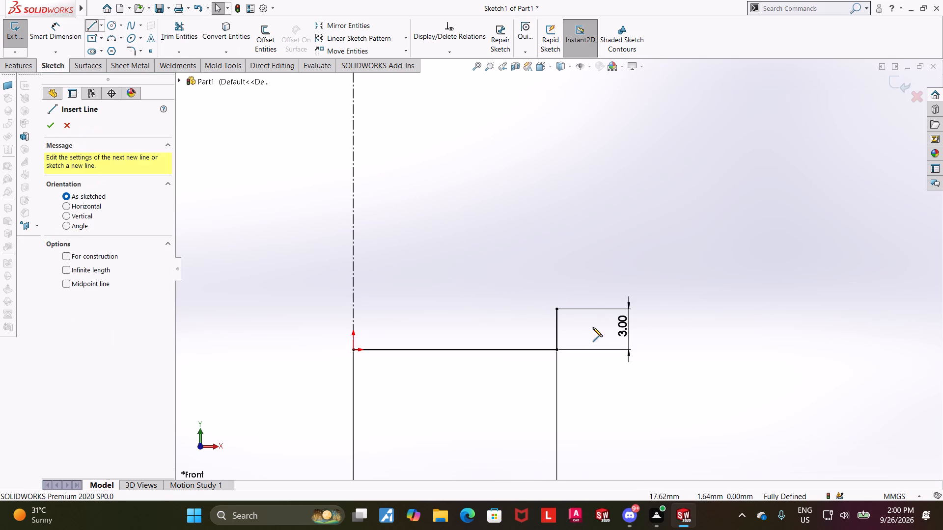
{"action": "left_click", "coordinate": [555, 310]}
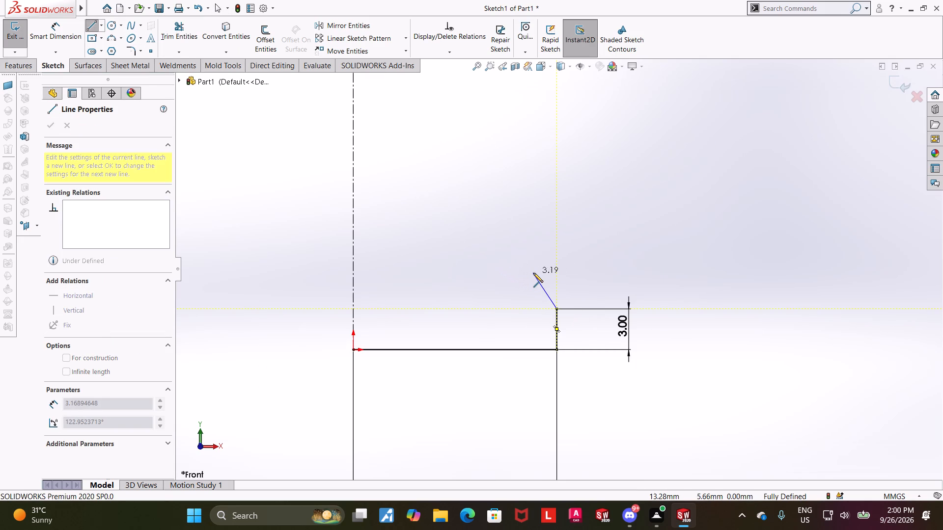
{"action": "left_click", "coordinate": [530, 270]}
{"action": "key", "text": "Escape"}
{"action": "scroll", "coordinate": [532, 270], "scroll_direction": "up", "scroll_amount": 6}
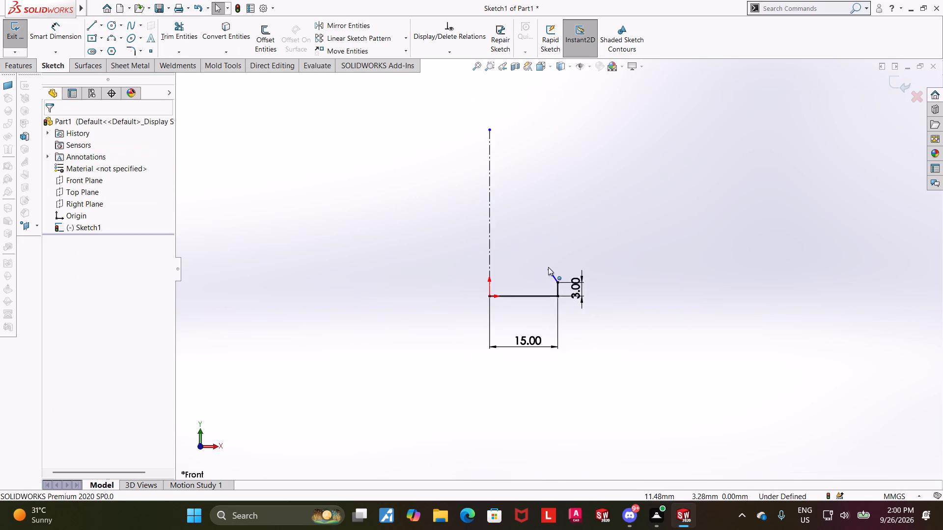
Dimension the vertical distance between the new slanted line's endpoints at 2 mm.
{"action": "scroll", "coordinate": [557, 240], "scroll_direction": "down", "scroll_amount": 2}
{"action": "left_click", "coordinate": [52, 34]}
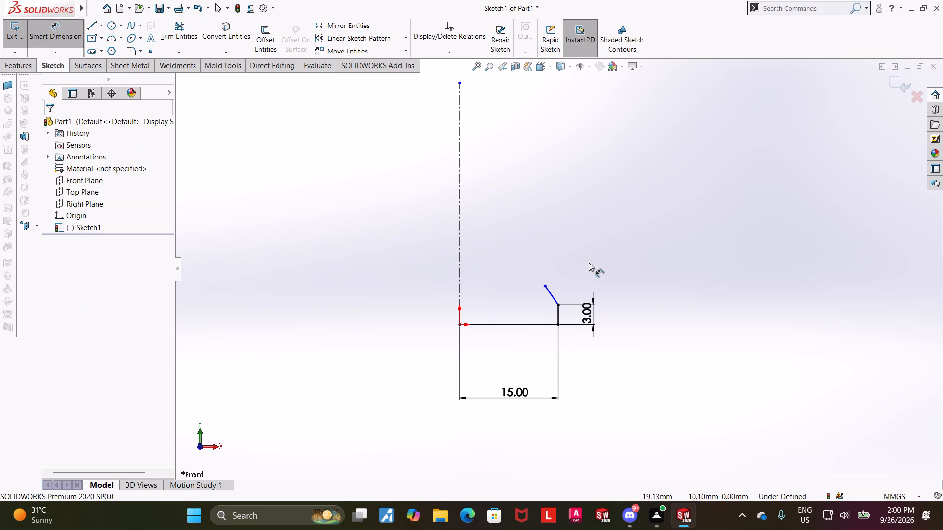
{"action": "left_click", "coordinate": [543, 286]}
{"action": "left_click", "coordinate": [559, 306]}
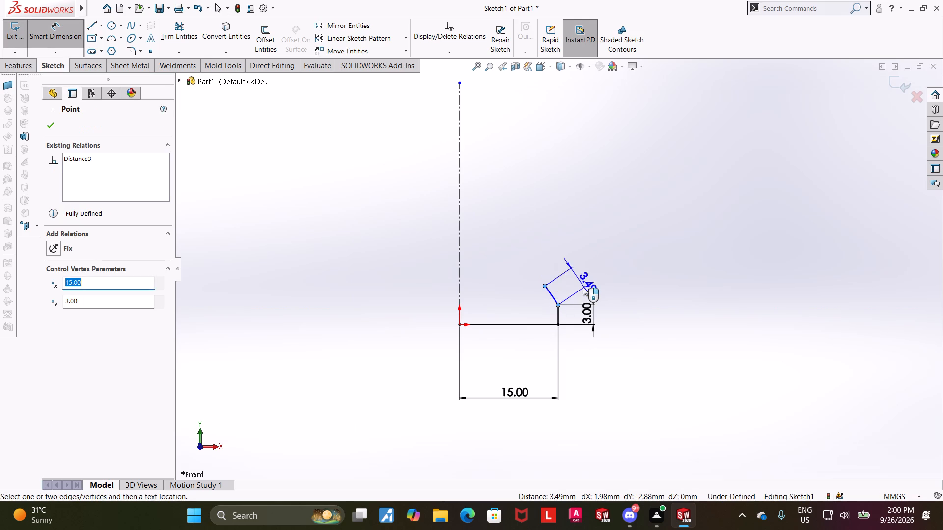
{"action": "left_click", "coordinate": [583, 291]}
{"action": "key", "text": "2"}
{"action": "key", "text": "Return"}
{"action": "key", "text": "Escape"}
{"action": "key", "text": "Escape"}
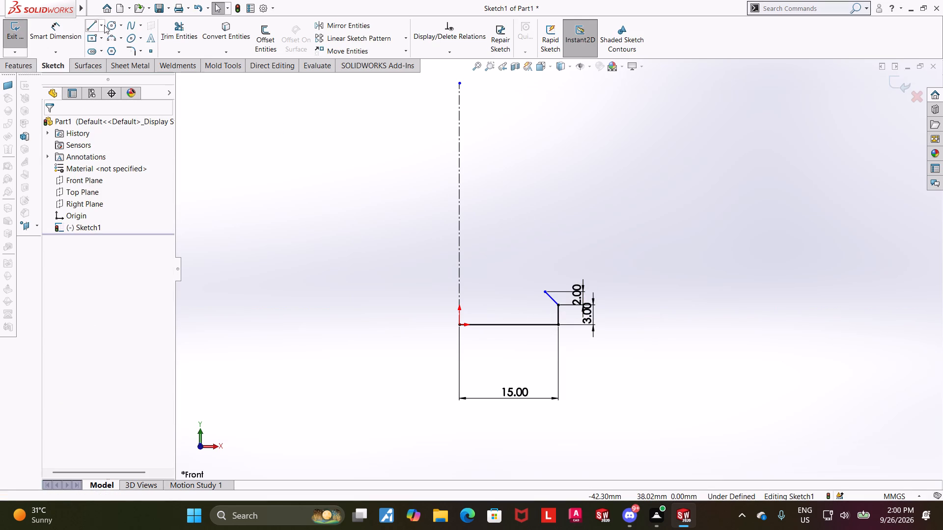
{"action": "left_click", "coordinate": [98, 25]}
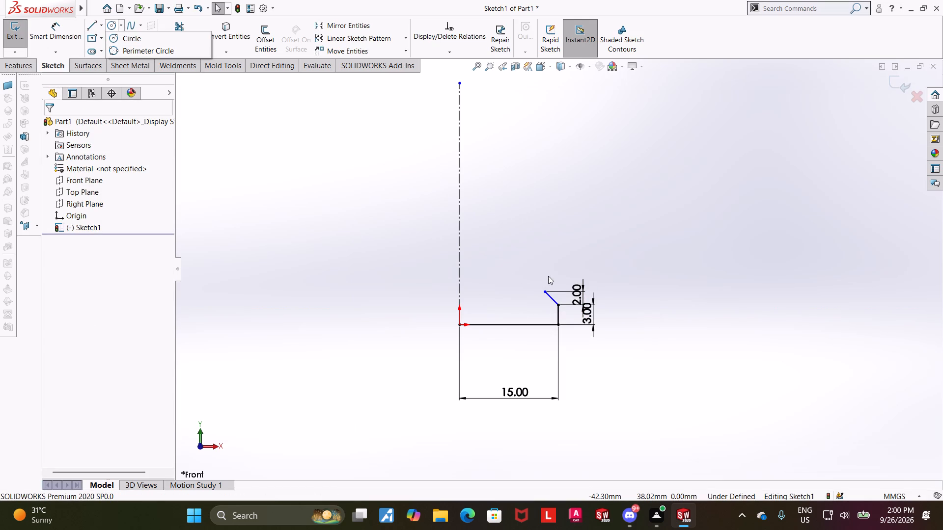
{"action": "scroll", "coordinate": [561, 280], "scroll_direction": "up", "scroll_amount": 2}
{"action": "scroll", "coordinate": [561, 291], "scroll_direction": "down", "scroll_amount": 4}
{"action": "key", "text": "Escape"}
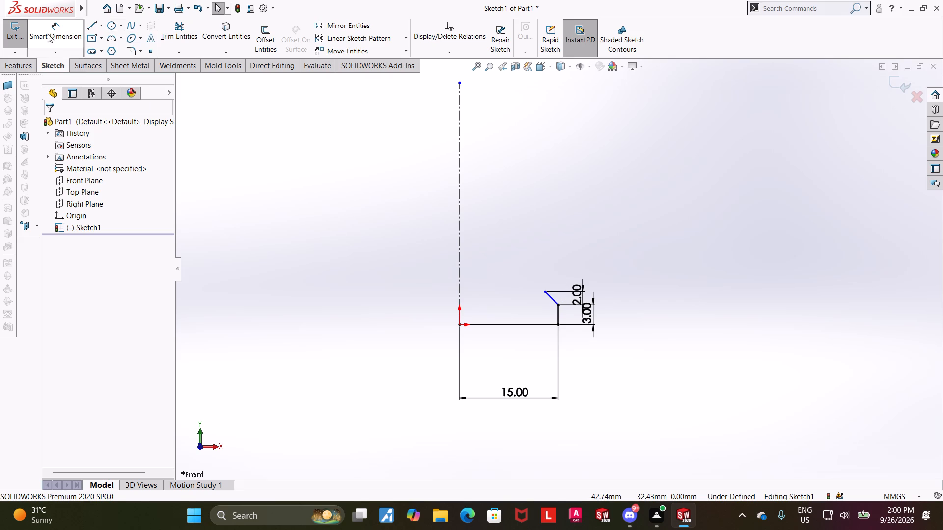
Dimension the horizontal distance from the centerline to the new slanted line's upper endpoint at 13 mm.
{"action": "left_click", "coordinate": [41, 26]}
{"action": "left_click", "coordinate": [544, 290]}
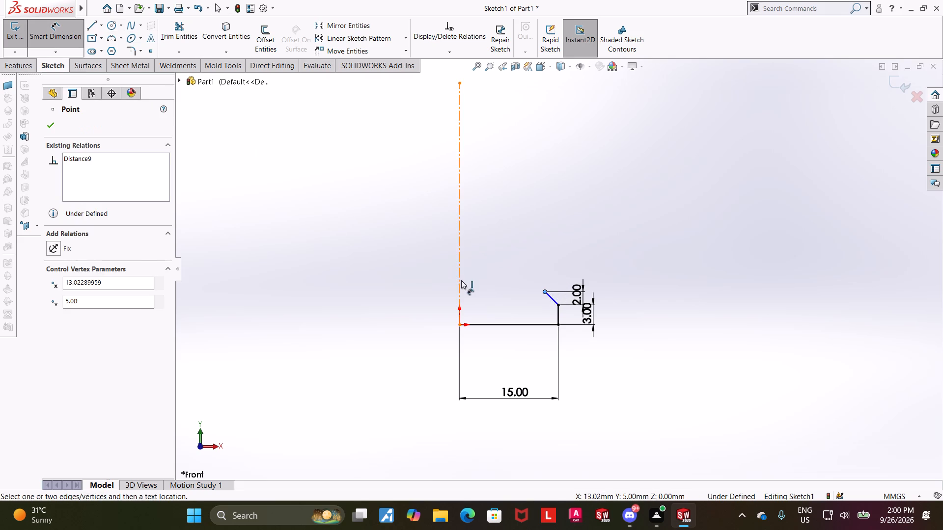
{"action": "left_click", "coordinate": [461, 280]}
{"action": "left_click", "coordinate": [494, 343]}
{"action": "type", "text": "12"}
{"action": "key", "text": "BackSpace"}
{"action": "key", "text": "3"}
{"action": "key", "text": "Return"}
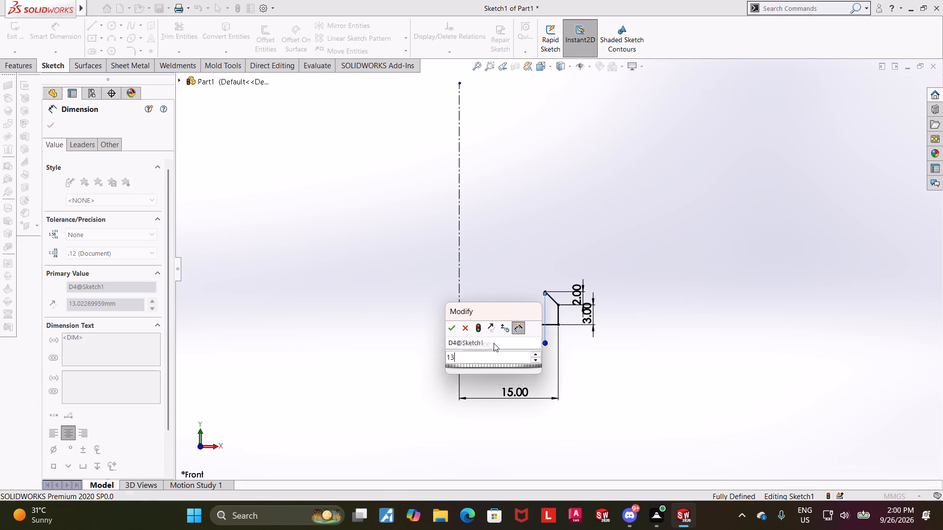
{"action": "key", "text": "Escape"}
{"action": "key", "text": "Escape"}
Continue the profile from the slanted line with a large outward arc, a vertical line about 1.8 mm long and an arc of about 2.1 mm radius.
{"action": "scroll", "coordinate": [453, 260], "scroll_direction": "down", "scroll_amount": 1}
{"action": "left_click", "coordinate": [90, 24]}
{"action": "scroll", "coordinate": [532, 284], "scroll_direction": "down", "scroll_amount": 2}
{"action": "left_click", "coordinate": [589, 302]}
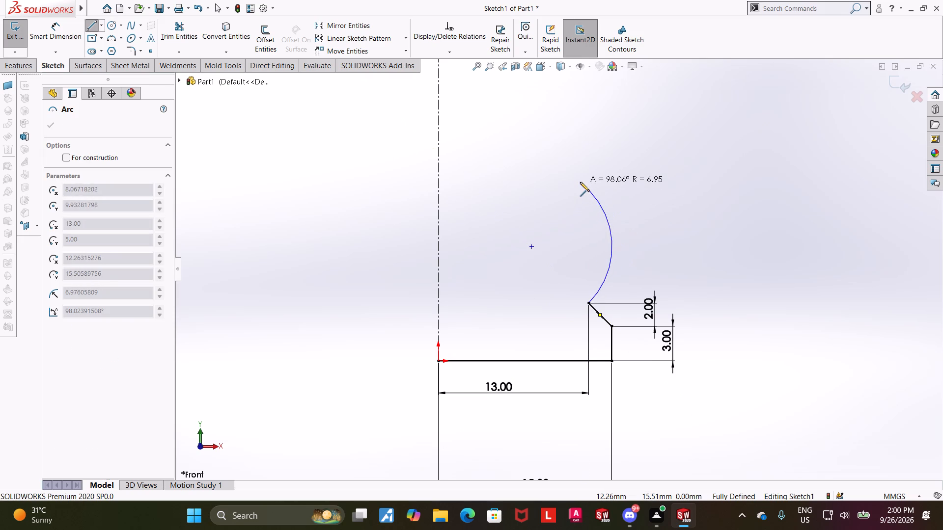
{"action": "left_click", "coordinate": [570, 160]}
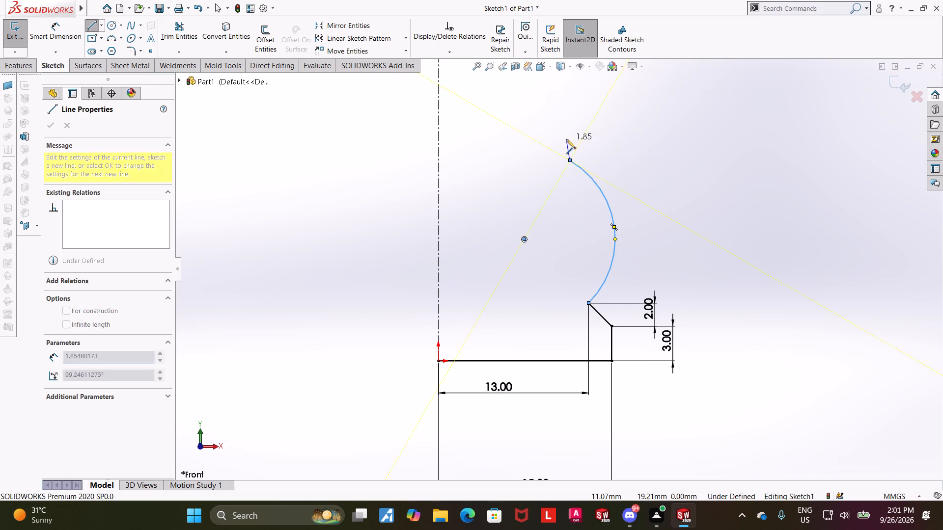
{"action": "left_click", "coordinate": [570, 139]}
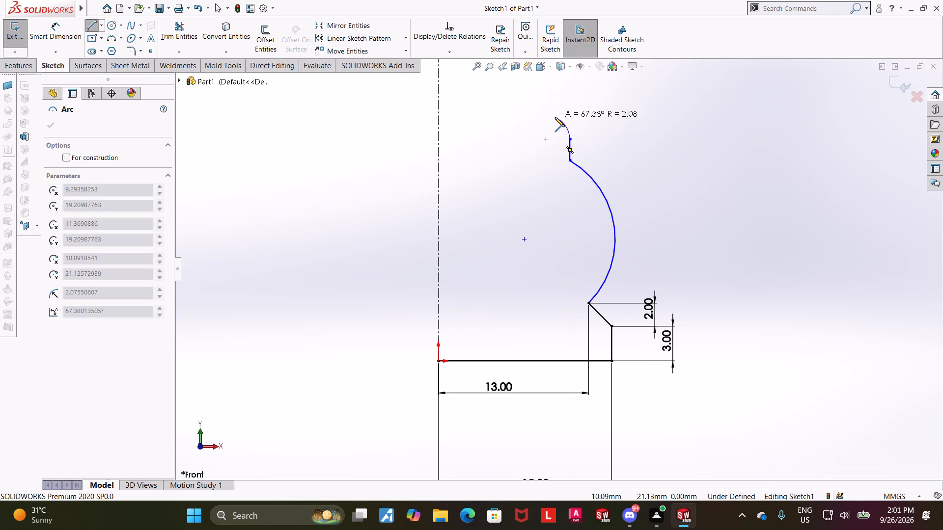
{"action": "left_click", "coordinate": [555, 117]}
{"action": "key", "text": "Escape"}
{"action": "key", "text": "Escape"}
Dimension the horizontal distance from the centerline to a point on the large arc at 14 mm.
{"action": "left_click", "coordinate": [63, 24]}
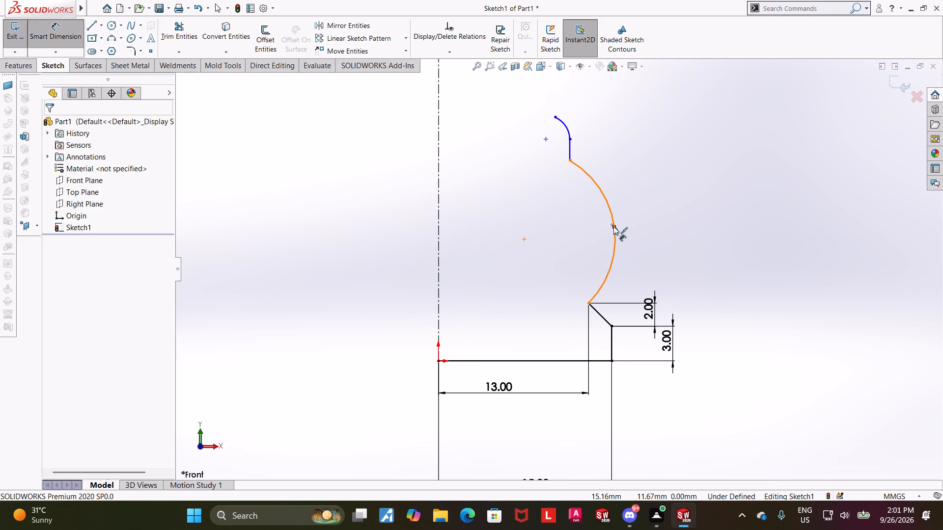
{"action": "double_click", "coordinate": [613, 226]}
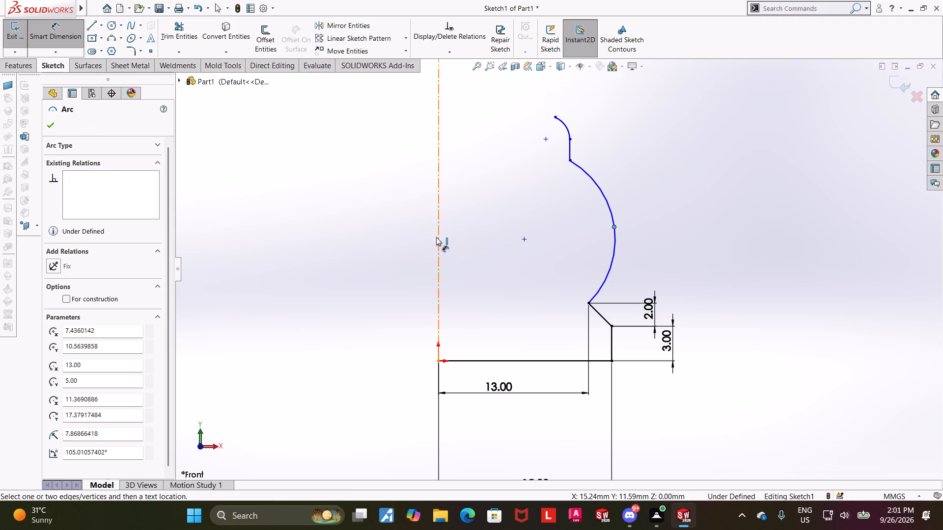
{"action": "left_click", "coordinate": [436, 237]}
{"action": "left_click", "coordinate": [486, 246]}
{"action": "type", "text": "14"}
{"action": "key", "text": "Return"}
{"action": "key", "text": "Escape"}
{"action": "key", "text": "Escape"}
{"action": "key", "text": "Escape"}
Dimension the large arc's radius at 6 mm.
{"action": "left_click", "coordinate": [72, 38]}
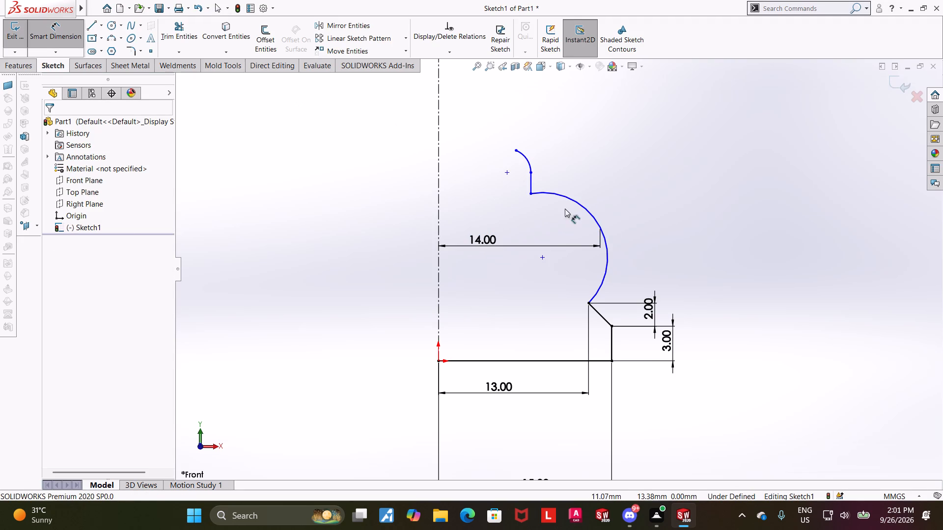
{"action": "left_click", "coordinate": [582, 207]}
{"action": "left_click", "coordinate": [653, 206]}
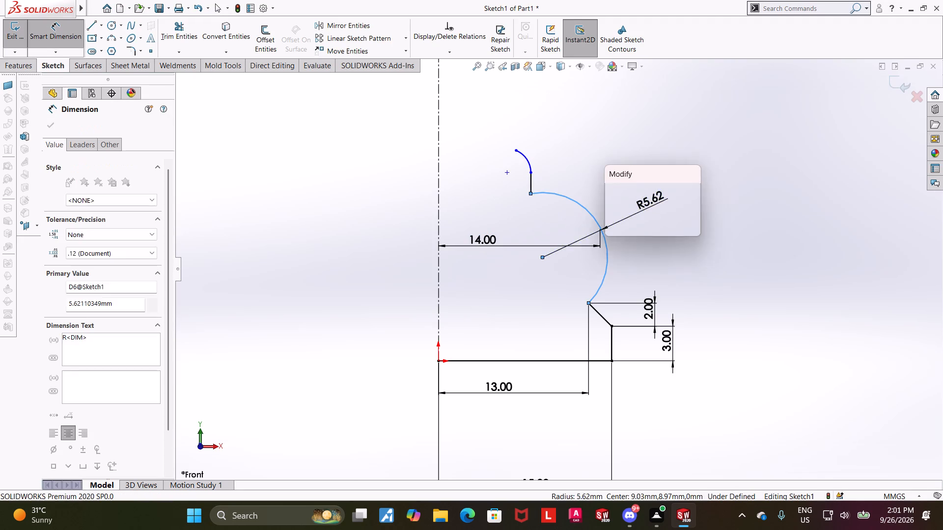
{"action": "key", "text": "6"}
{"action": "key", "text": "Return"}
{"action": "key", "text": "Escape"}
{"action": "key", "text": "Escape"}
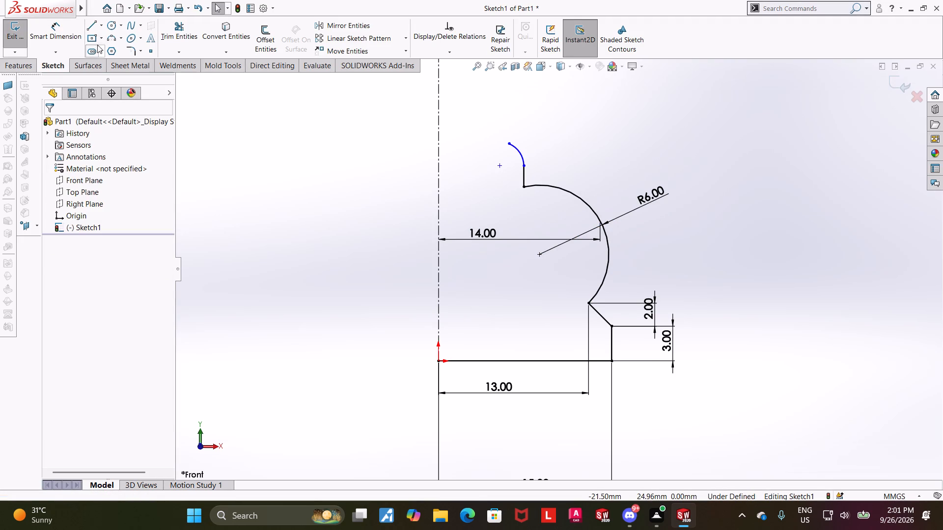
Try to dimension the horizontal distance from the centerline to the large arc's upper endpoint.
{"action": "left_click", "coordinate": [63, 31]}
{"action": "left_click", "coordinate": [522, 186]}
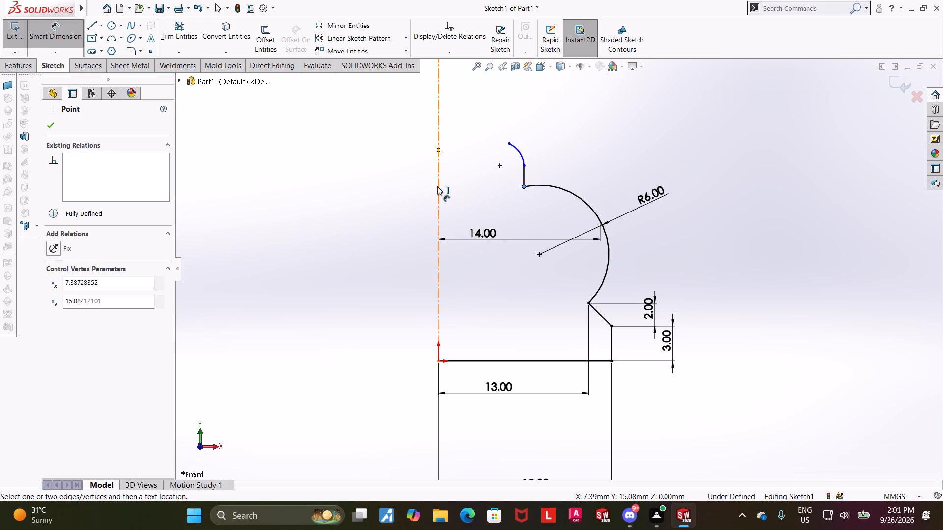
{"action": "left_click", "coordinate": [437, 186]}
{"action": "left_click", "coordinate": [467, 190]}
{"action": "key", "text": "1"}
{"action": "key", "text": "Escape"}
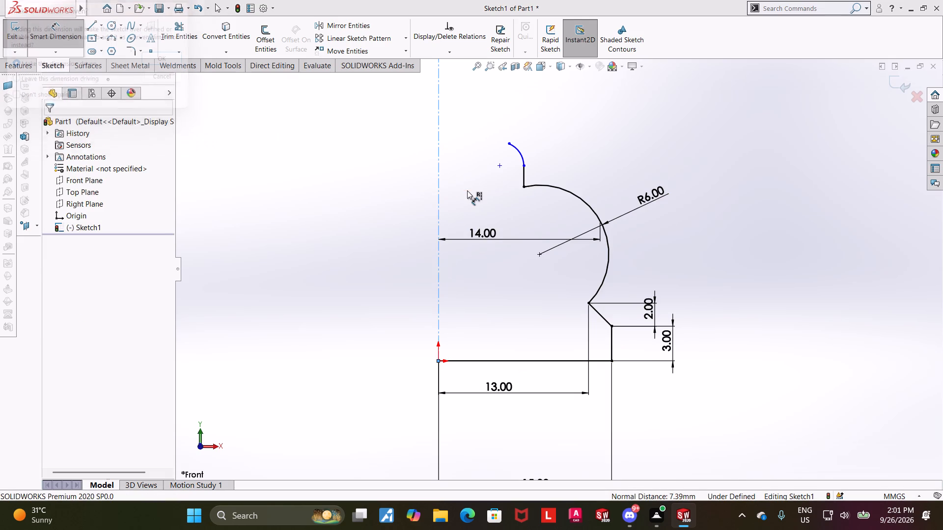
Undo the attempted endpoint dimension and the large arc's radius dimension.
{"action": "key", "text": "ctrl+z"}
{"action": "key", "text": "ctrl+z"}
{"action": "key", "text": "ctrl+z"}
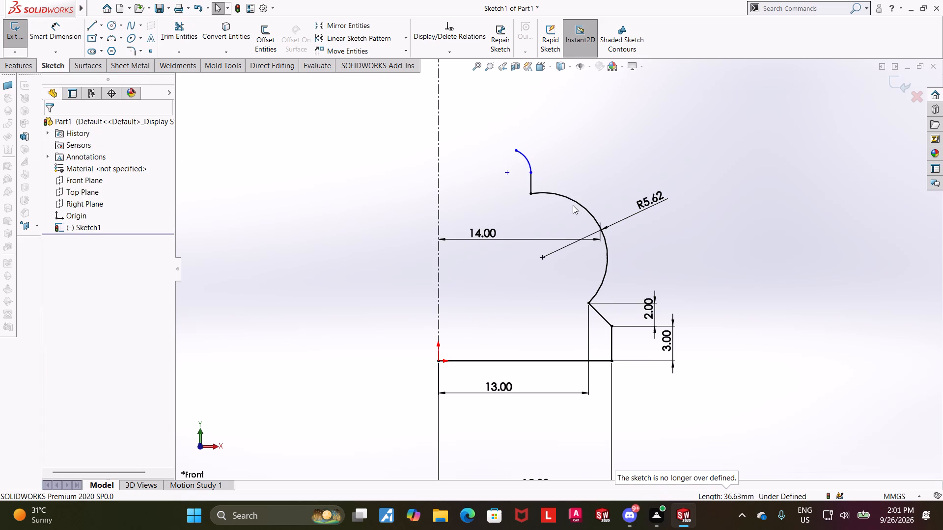
Dimension the horizontal distance from the centerline to the large arc's upper endpoint at 10 mm.
{"action": "left_click", "coordinate": [59, 28]}
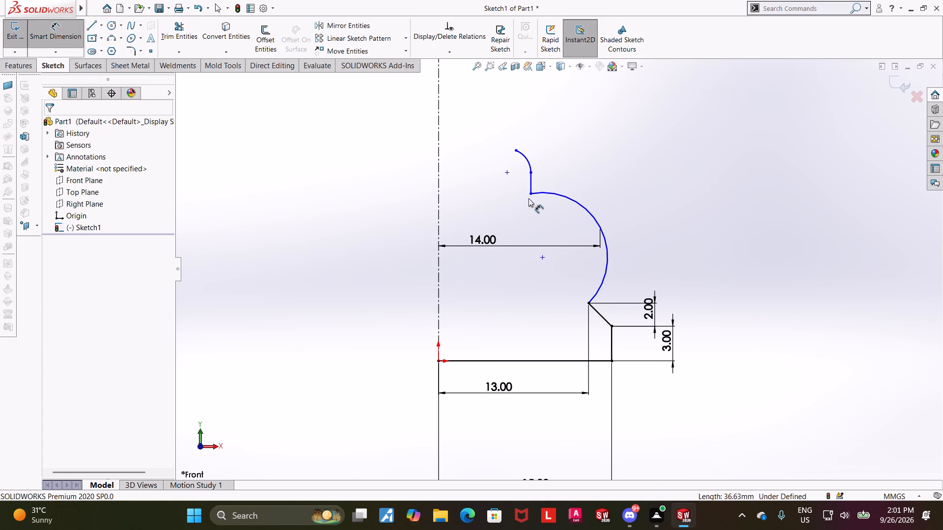
{"action": "left_click", "coordinate": [528, 196]}
{"action": "left_click", "coordinate": [440, 189]}
{"action": "left_click", "coordinate": [477, 191]}
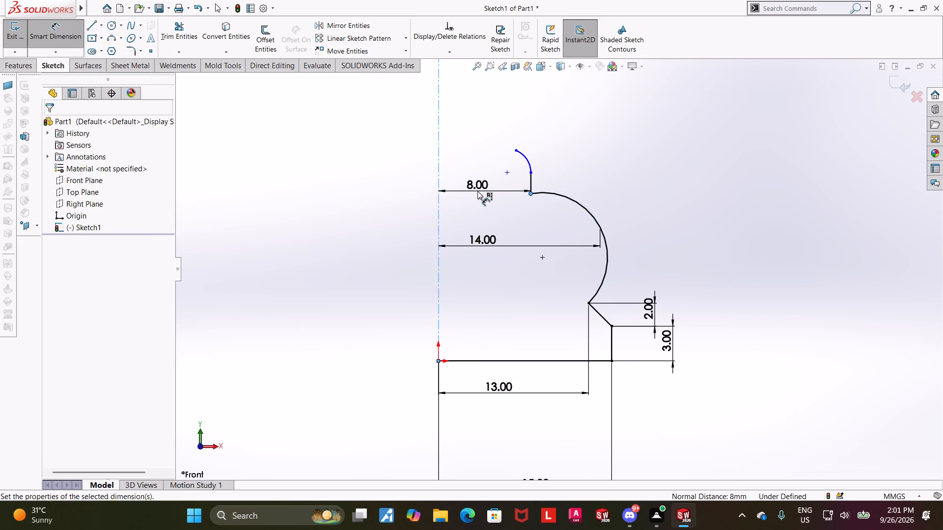
{"action": "type", "text": "10"}
{"action": "key", "text": "Return"}
{"action": "key", "text": "Escape"}
{"action": "key", "text": "Escape"}
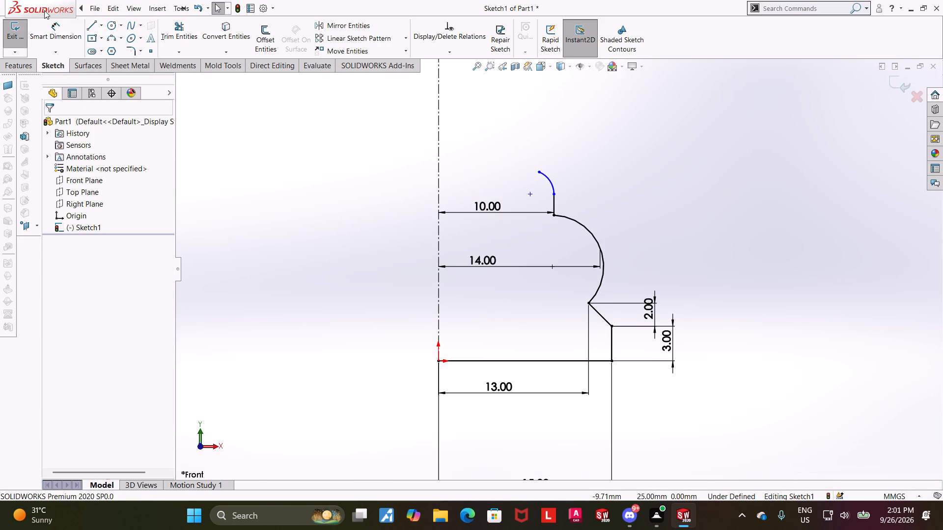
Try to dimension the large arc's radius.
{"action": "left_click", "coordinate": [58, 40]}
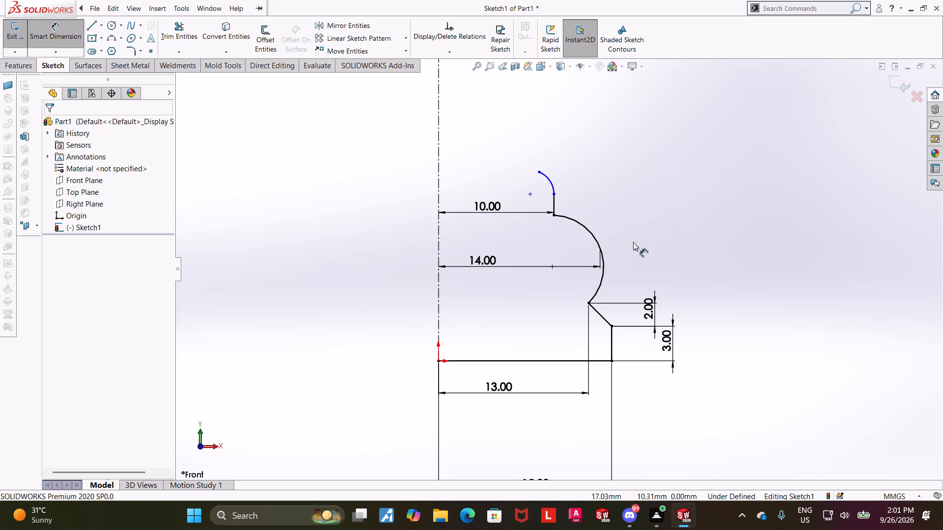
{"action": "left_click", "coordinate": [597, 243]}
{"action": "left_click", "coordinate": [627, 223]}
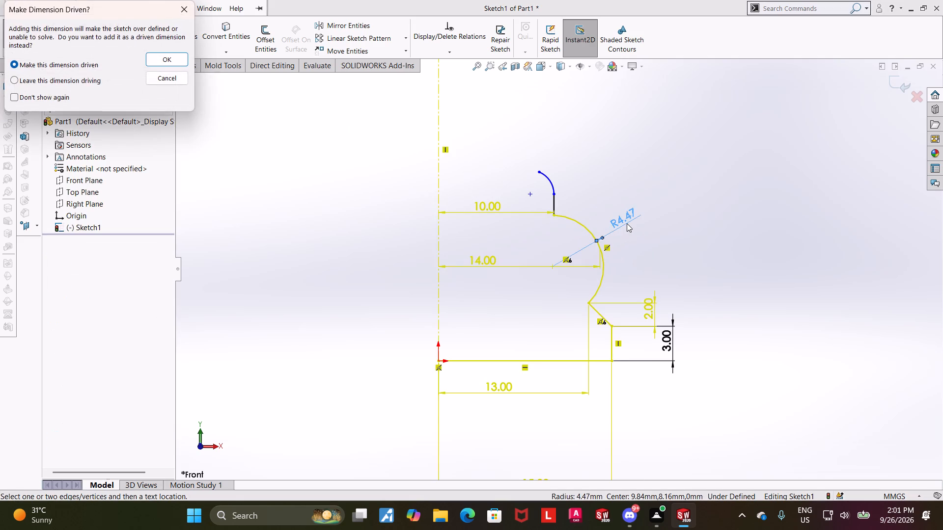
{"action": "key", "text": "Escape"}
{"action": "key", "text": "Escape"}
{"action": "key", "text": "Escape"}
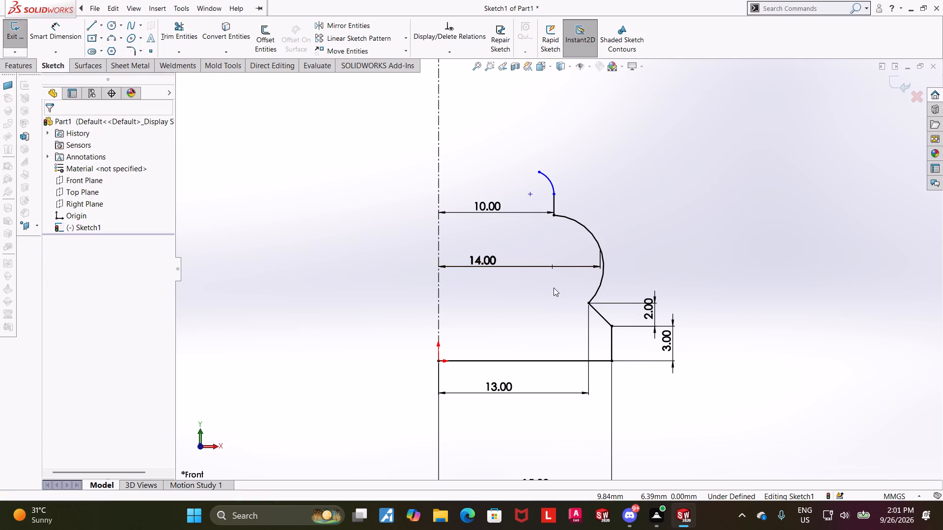
Trim away the large arc between the slanted line and the upper short vertical line.
{"action": "scroll", "coordinate": [554, 288], "scroll_direction": "up", "scroll_amount": 1}
{"action": "scroll", "coordinate": [554, 287], "scroll_direction": "down", "scroll_amount": 2}
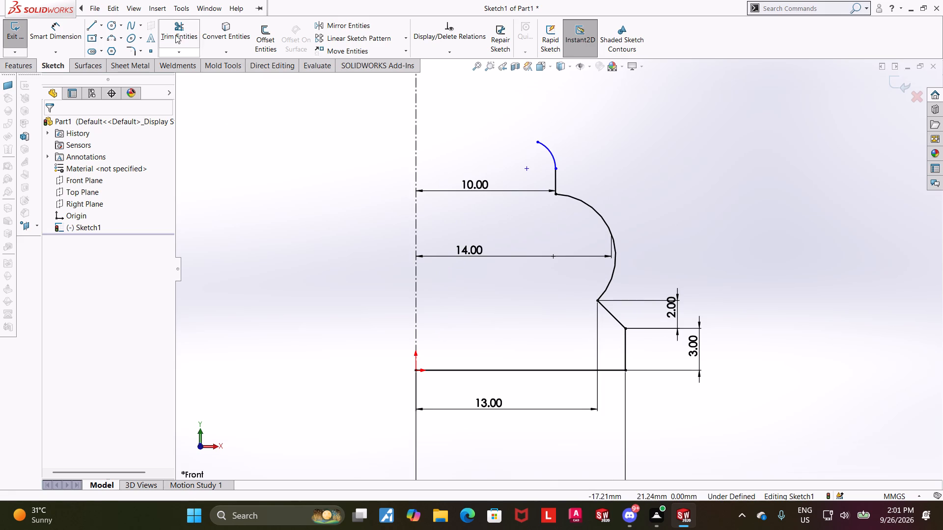
{"action": "left_click", "coordinate": [175, 35]}
{"action": "left_click_drag", "start_coordinate": [635, 220], "coordinate": [588, 222]}
{"action": "key", "text": "Escape"}
Draw a three-point arc bulging outward from the upper vertical line's lower end to the slanted line's upper end, spanning about 8.2 mm.
{"action": "left_click", "coordinate": [115, 38]}
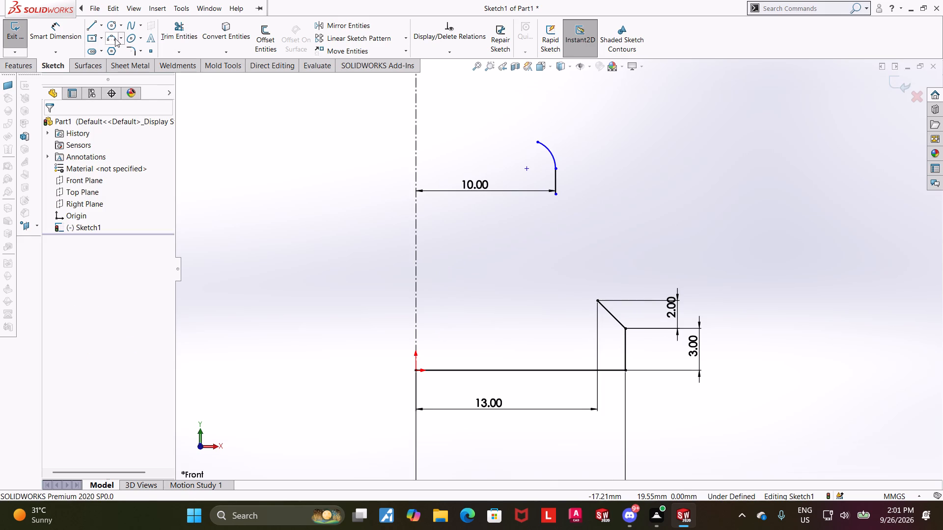
{"action": "left_click", "coordinate": [556, 194]}
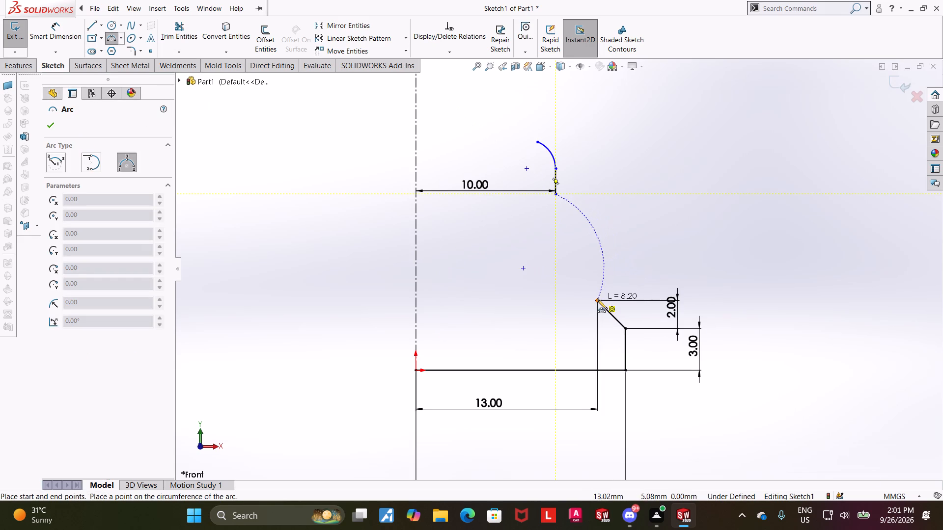
{"action": "left_click", "coordinate": [598, 300]}
{"action": "left_click", "coordinate": [591, 244]}
{"action": "key", "text": "Escape"}
{"action": "key", "text": "Escape"}
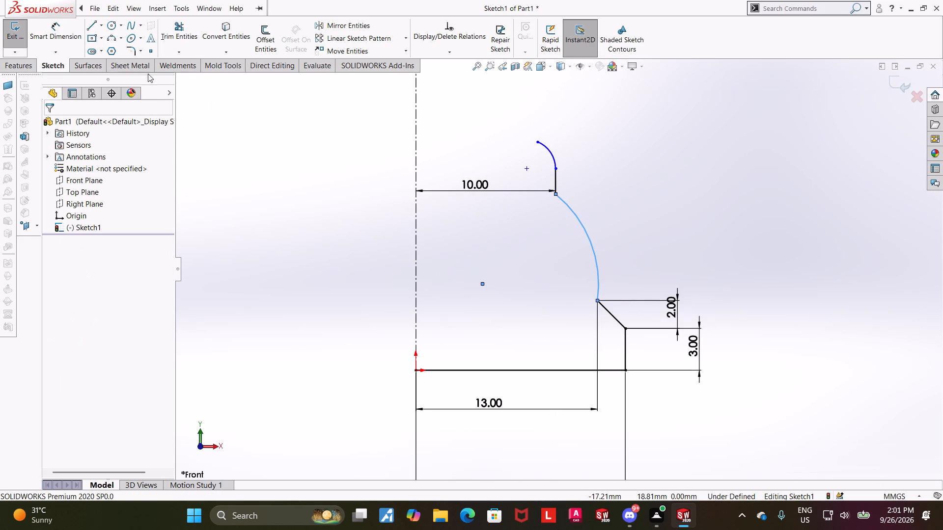
Dimension the new large arc's radius at 6 mm.
{"action": "left_click", "coordinate": [69, 35]}
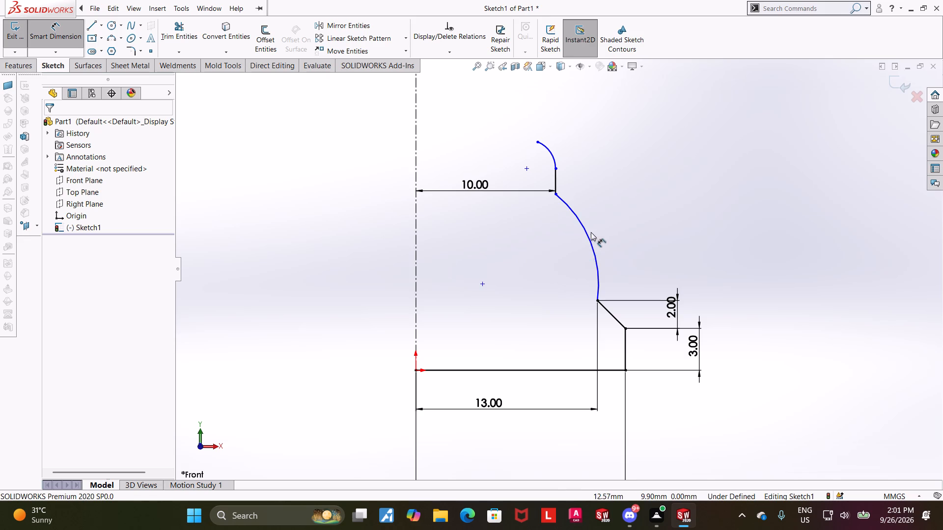
{"action": "left_click", "coordinate": [586, 234]}
{"action": "left_click", "coordinate": [614, 219]}
{"action": "key", "text": "6"}
{"action": "key", "text": "Return"}
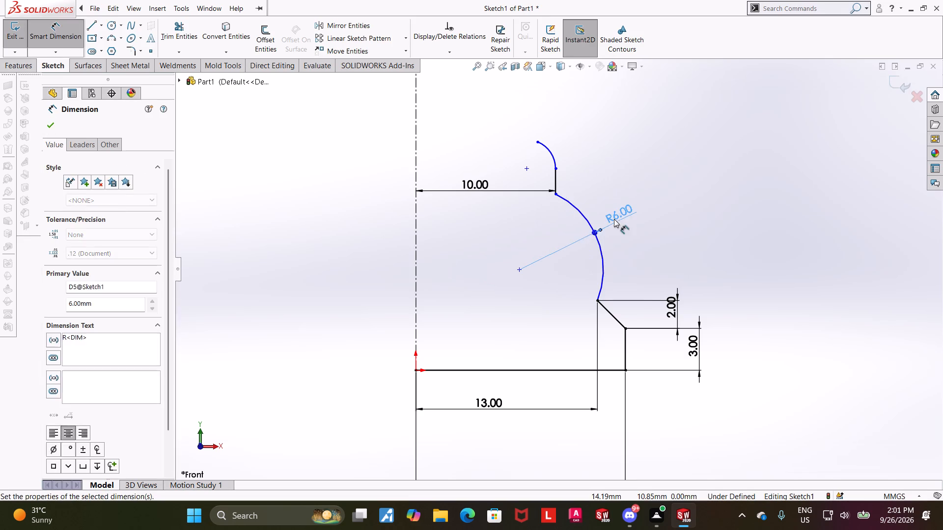
{"action": "key", "text": "Escape"}
{"action": "key", "text": "Escape"}
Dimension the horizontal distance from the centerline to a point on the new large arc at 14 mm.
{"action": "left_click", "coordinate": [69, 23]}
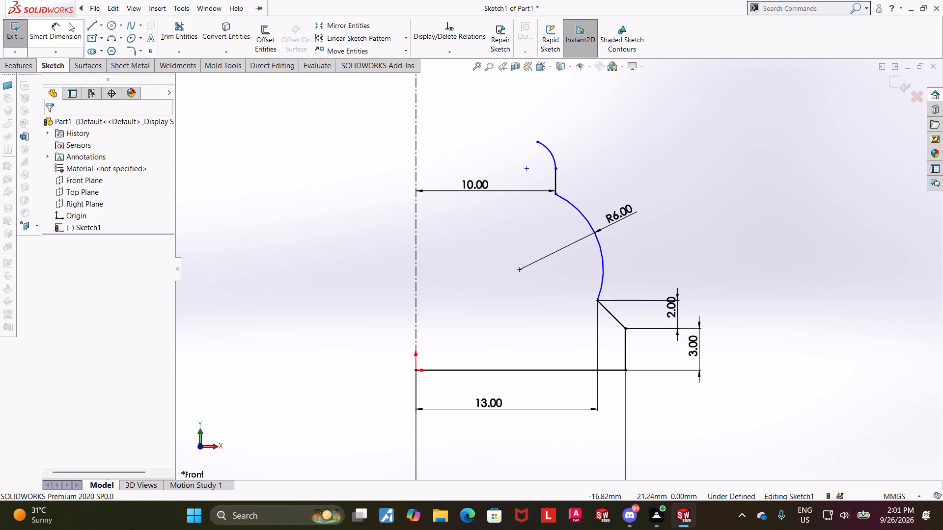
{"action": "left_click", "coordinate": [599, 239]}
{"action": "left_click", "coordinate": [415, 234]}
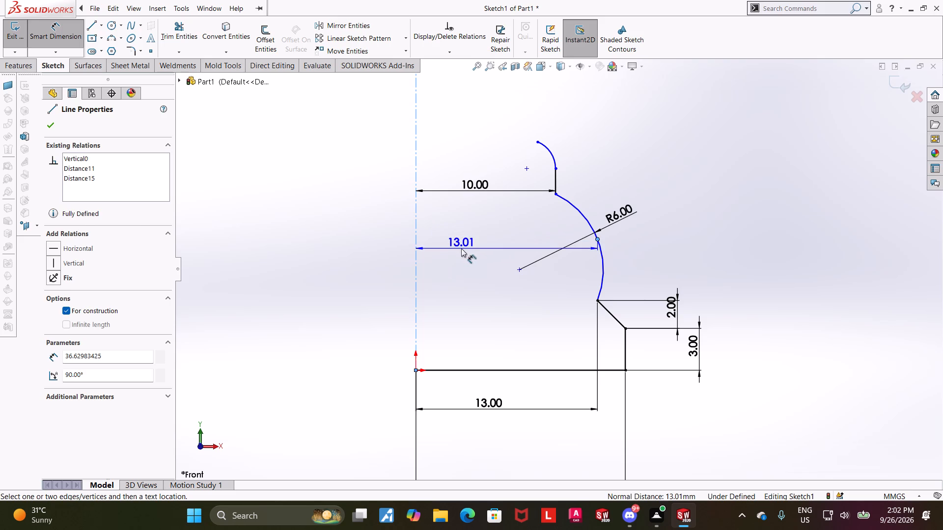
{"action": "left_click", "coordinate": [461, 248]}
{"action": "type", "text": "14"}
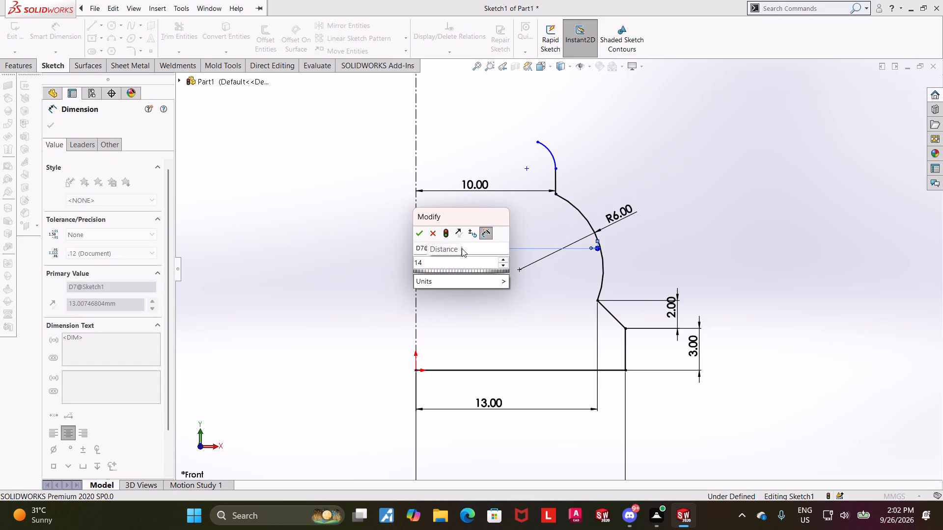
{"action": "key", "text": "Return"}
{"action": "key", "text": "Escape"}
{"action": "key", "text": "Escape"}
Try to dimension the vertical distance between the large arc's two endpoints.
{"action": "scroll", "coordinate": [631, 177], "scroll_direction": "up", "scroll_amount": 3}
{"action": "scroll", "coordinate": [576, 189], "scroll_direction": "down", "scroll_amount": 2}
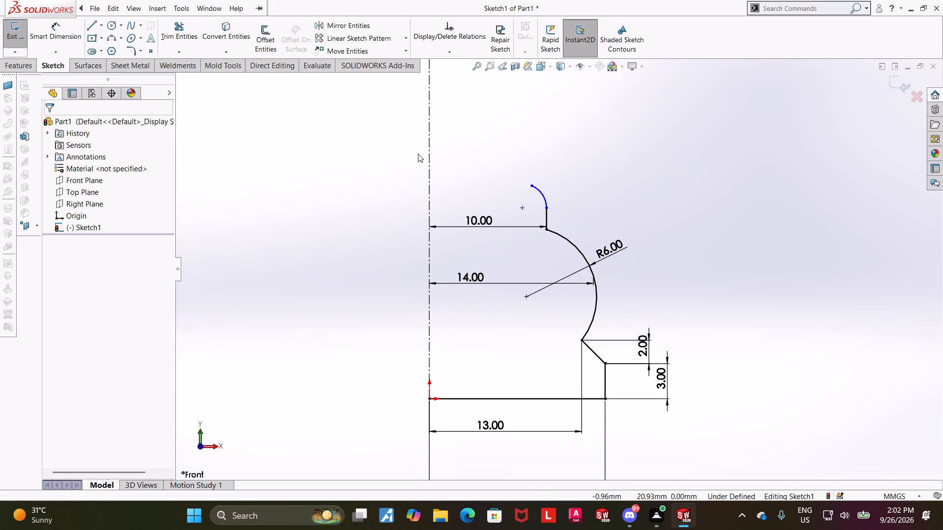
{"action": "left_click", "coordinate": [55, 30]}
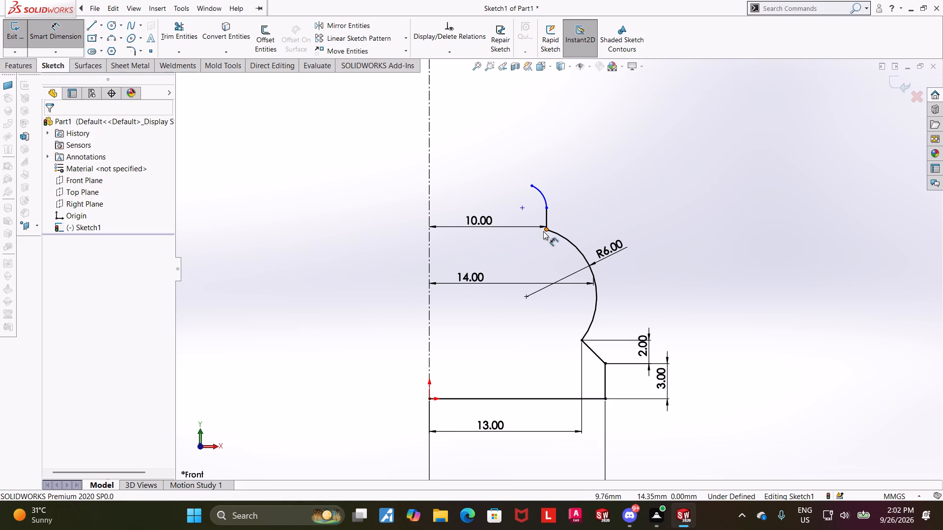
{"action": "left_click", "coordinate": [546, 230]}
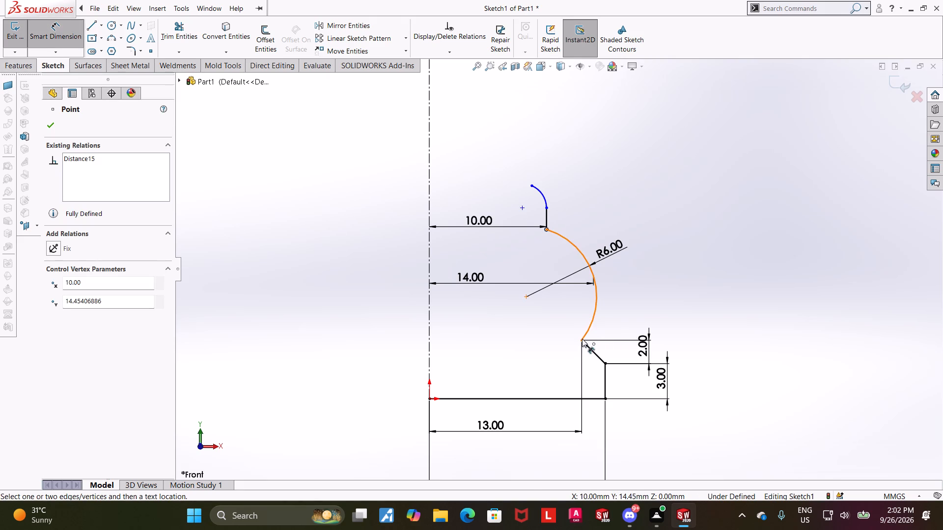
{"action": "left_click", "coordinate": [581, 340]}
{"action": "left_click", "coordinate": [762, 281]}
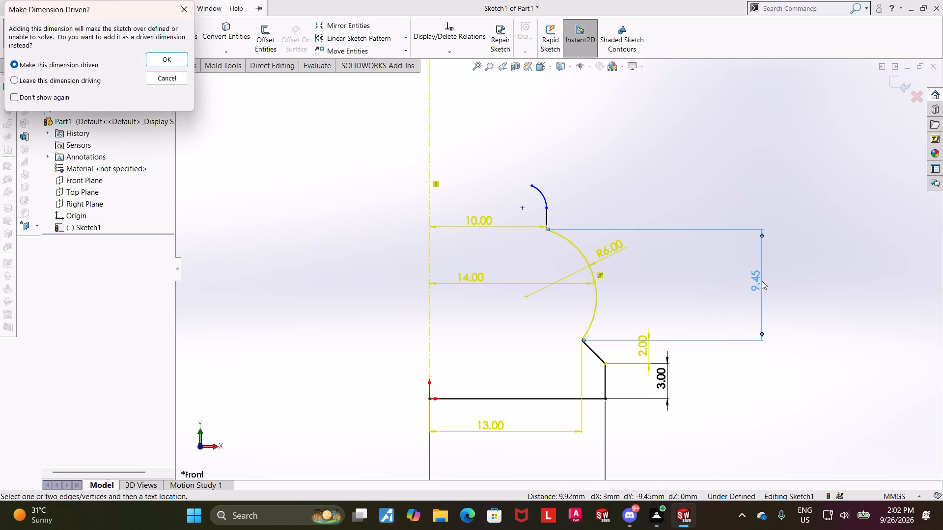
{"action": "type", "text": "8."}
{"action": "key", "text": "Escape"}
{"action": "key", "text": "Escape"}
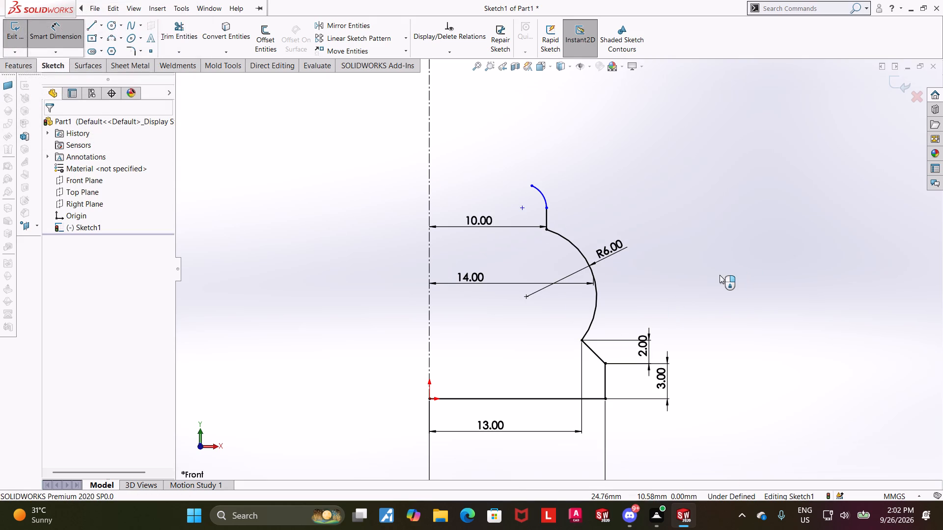
Dimension the length of the short vertical line above the large arc at 1 mm.
{"action": "scroll", "coordinate": [692, 261], "scroll_direction": "down", "scroll_amount": 1}
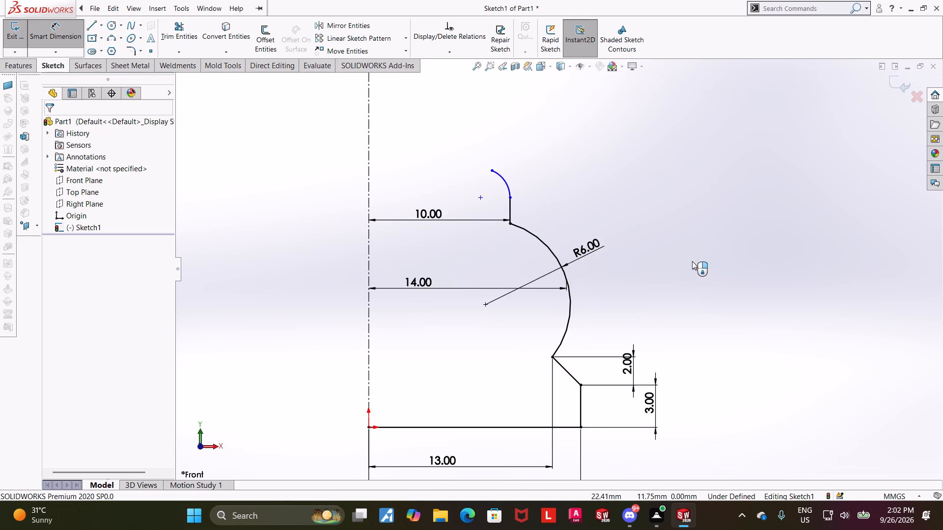
{"action": "left_click", "coordinate": [509, 207]}
{"action": "left_click", "coordinate": [538, 209]}
{"action": "key", "text": "1"}
{"action": "key", "text": "Return"}
{"action": "key", "text": "Escape"}
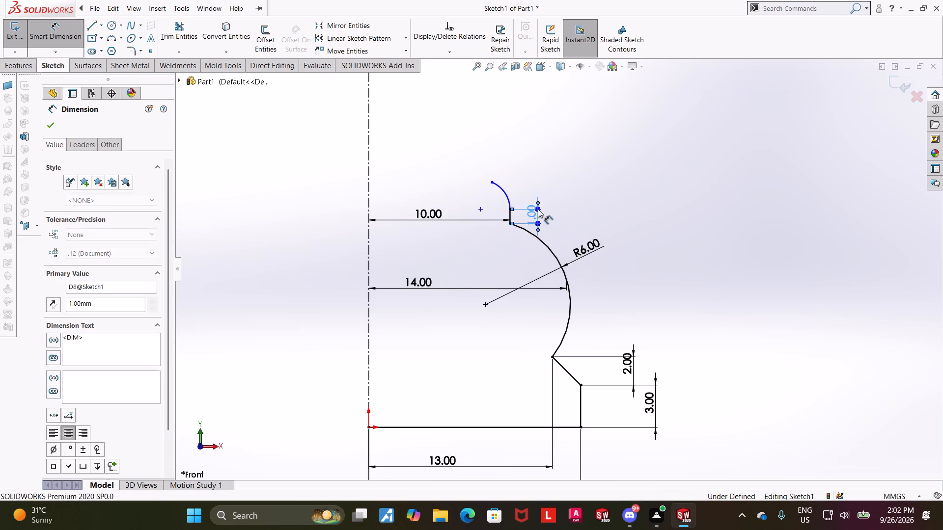
{"action": "key", "text": "Escape"}
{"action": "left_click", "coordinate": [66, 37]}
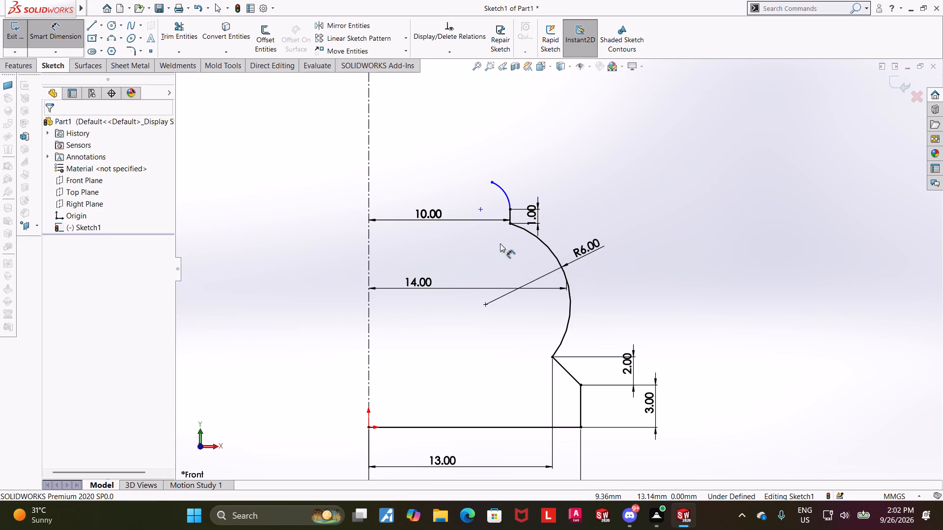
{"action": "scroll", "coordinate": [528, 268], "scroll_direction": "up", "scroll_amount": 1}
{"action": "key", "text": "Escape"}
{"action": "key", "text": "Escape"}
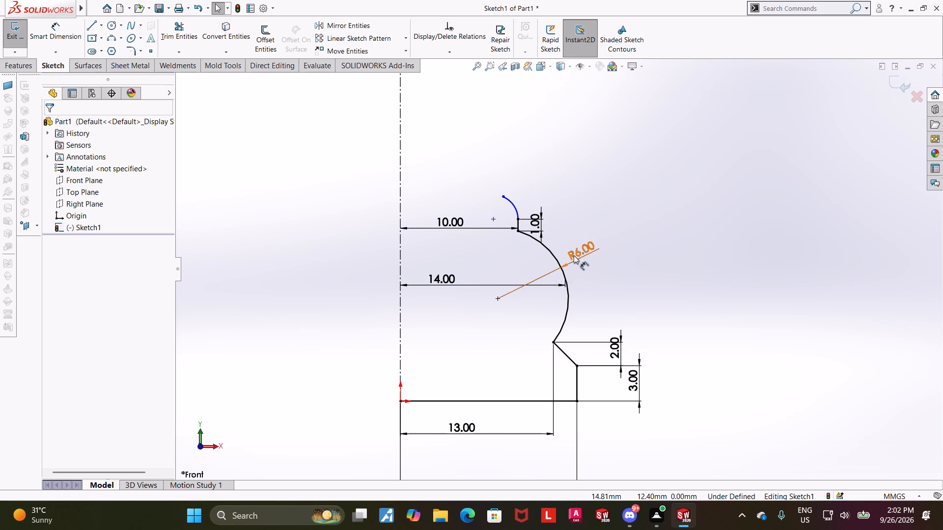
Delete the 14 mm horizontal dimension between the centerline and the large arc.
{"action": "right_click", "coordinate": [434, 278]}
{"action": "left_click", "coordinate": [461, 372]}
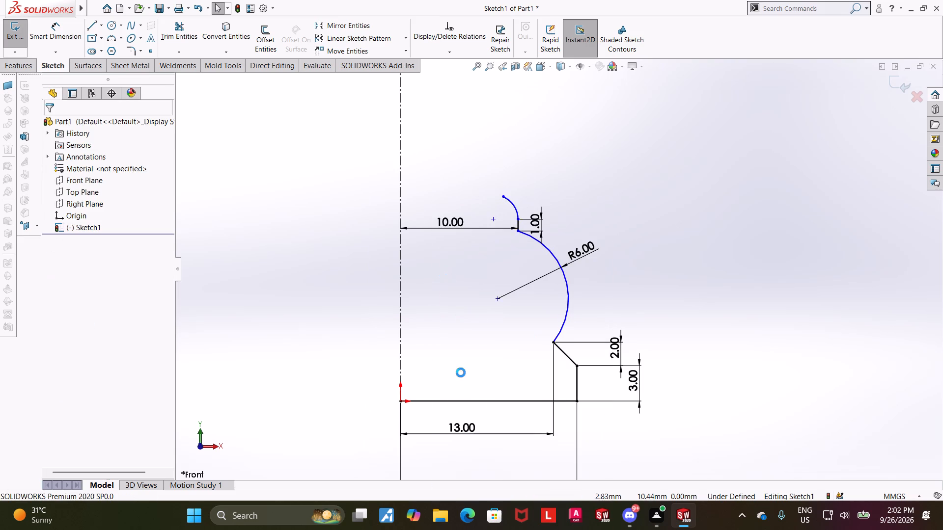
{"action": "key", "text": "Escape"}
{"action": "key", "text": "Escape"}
Dimension the vertical distance between the R6 arc's two endpoints at 8.97 mm.
{"action": "left_click", "coordinate": [48, 42]}
{"action": "left_click", "coordinate": [518, 231]}
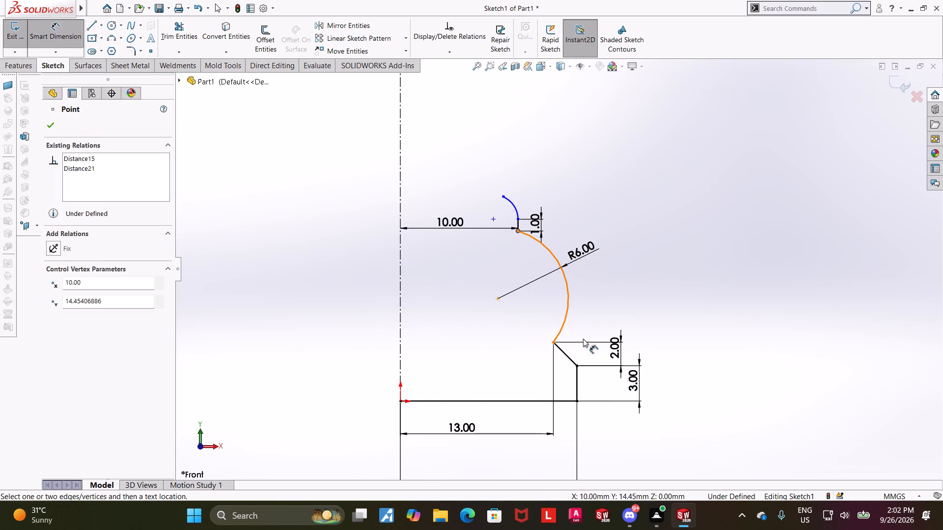
{"action": "left_click", "coordinate": [555, 343]}
{"action": "left_click", "coordinate": [674, 305]}
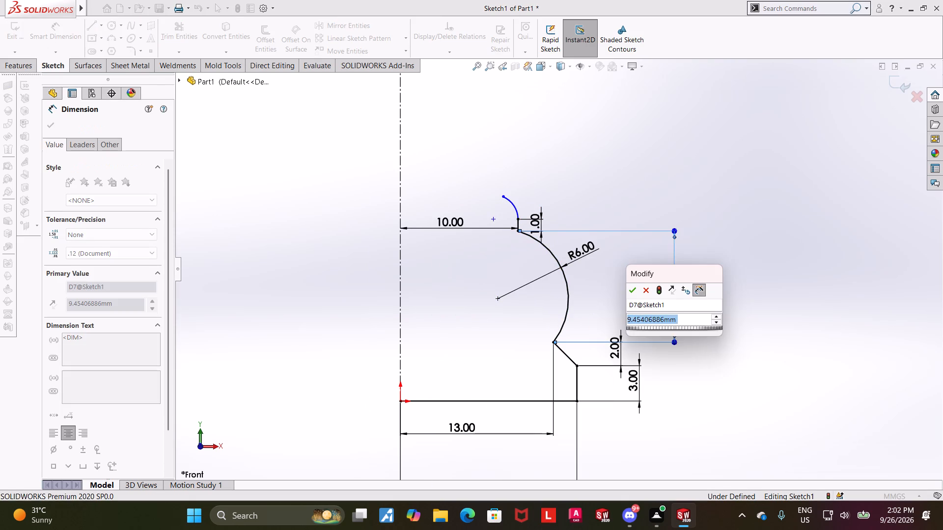
{"action": "type", "text": "8.97"}
{"action": "key", "text": "Return"}
{"action": "key", "text": "Escape"}
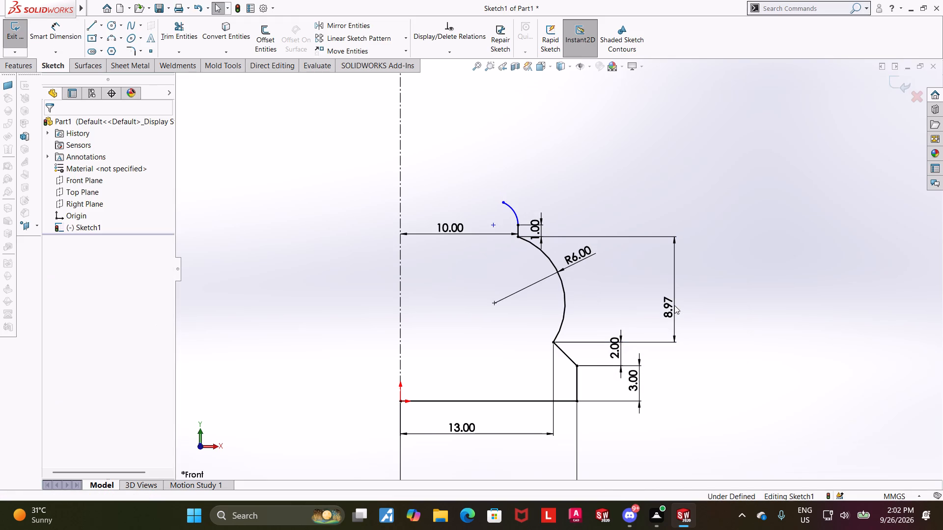
{"action": "key", "text": "Escape"}
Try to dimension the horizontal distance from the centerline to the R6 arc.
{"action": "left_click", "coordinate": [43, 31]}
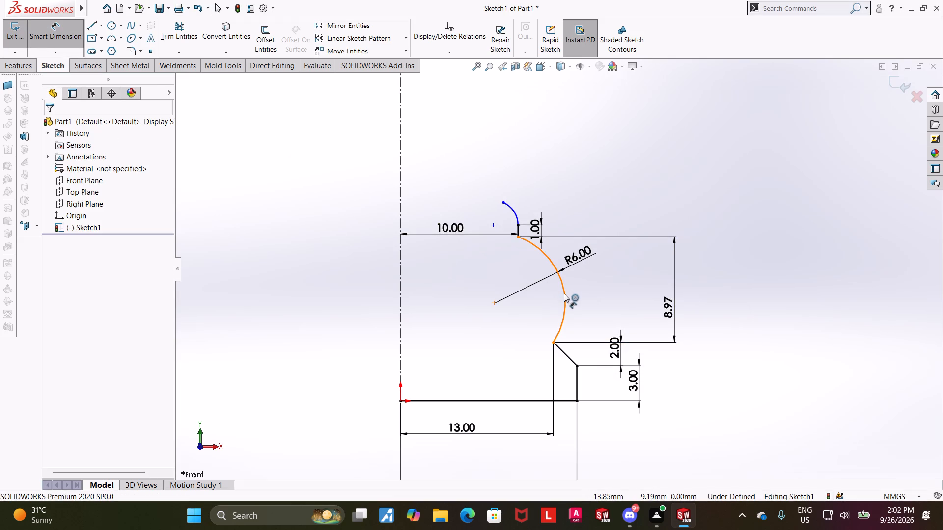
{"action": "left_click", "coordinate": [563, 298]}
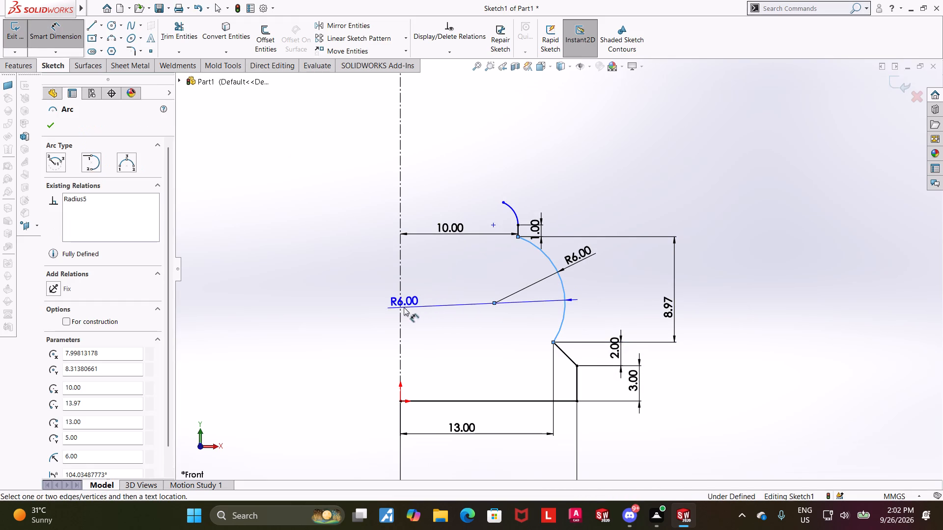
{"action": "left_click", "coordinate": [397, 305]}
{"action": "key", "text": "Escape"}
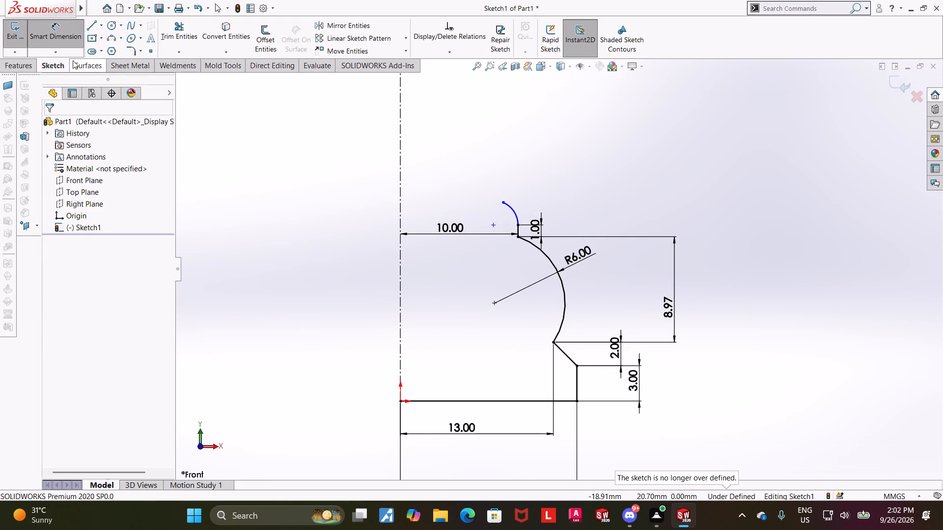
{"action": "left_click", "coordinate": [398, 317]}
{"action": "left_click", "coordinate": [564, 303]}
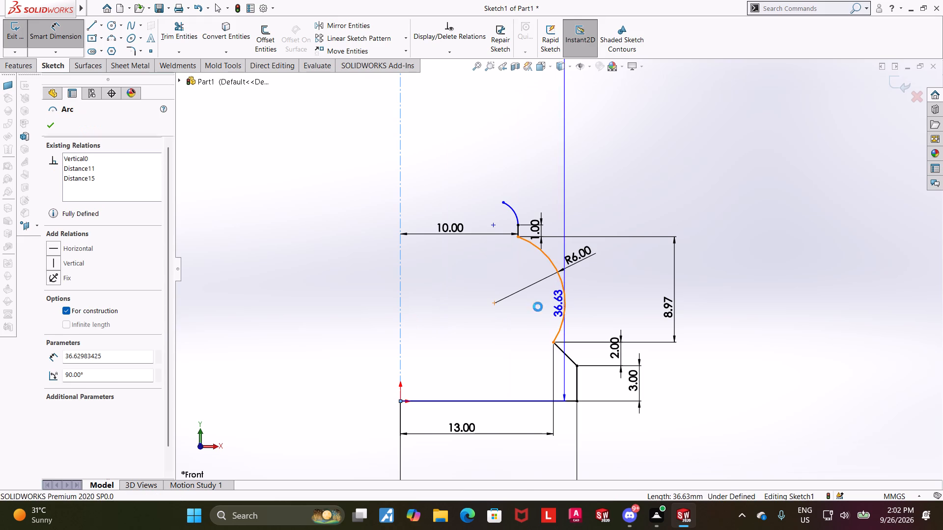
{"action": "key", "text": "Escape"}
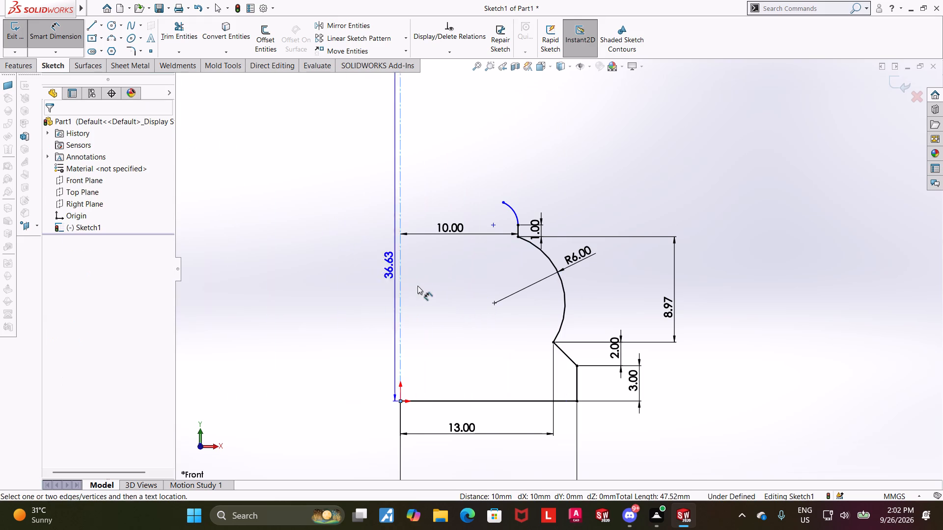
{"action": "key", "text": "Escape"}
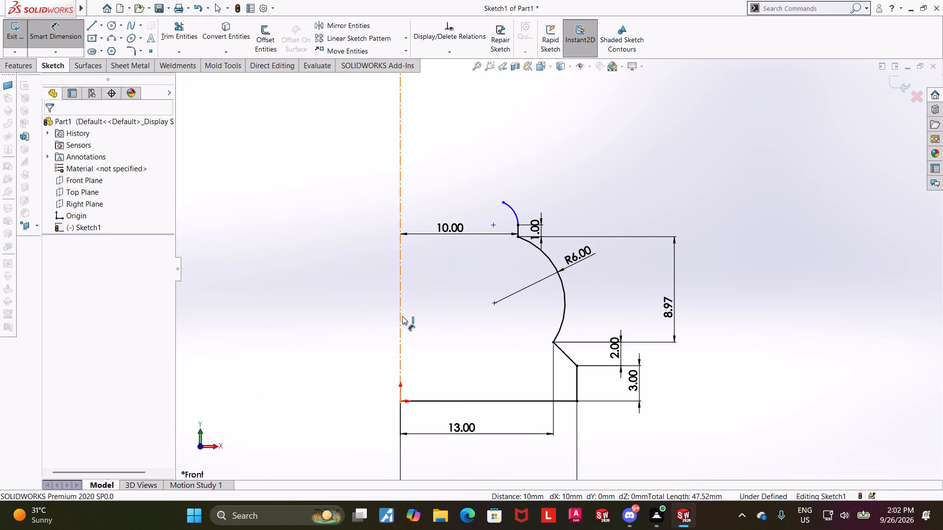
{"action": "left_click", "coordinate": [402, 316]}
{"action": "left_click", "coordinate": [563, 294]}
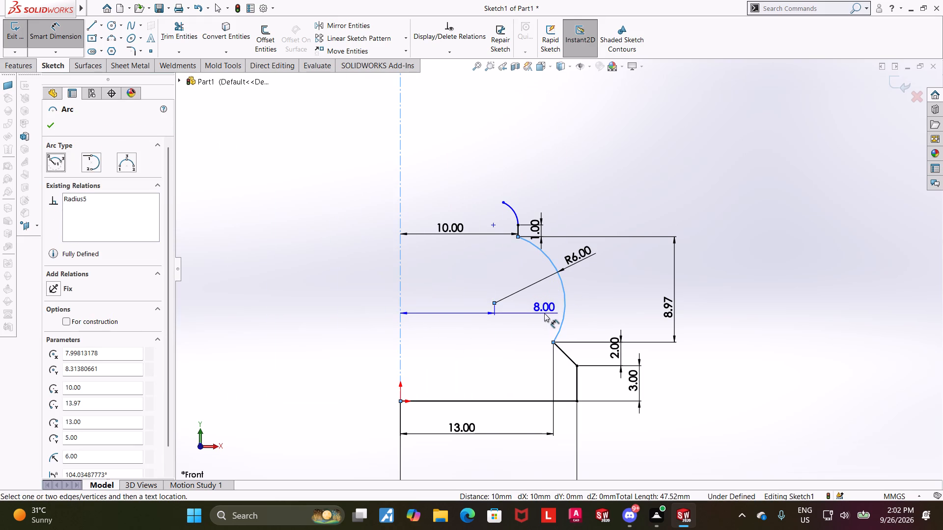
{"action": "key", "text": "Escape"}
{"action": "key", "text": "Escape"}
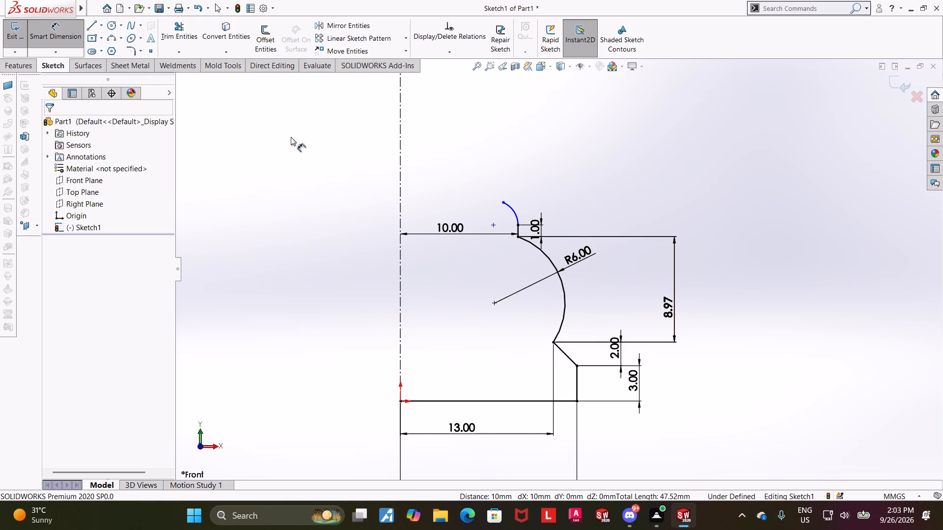
Dimension the radius of the small arc above the 1 mm vertical line at 2 mm.
{"action": "scroll", "coordinate": [465, 104], "scroll_direction": "down", "scroll_amount": 2}
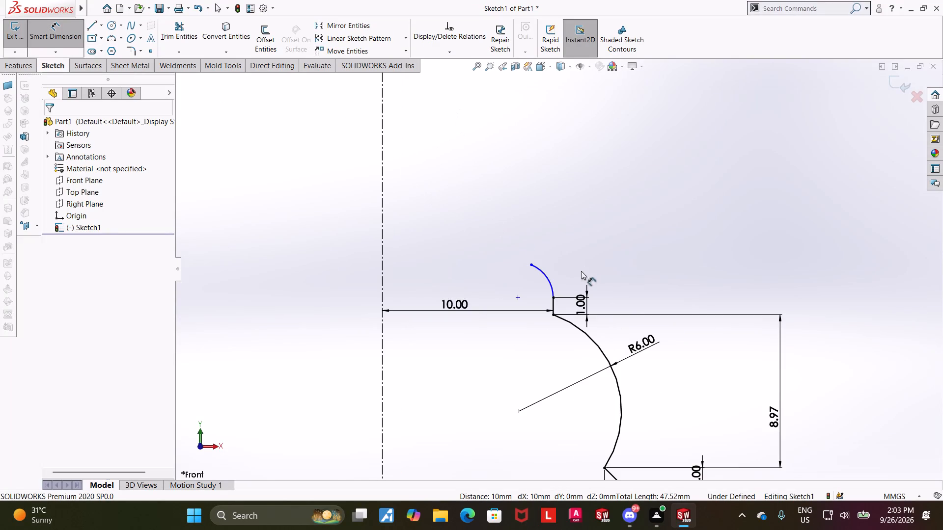
{"action": "left_click", "coordinate": [544, 274]}
{"action": "left_click", "coordinate": [574, 257]}
{"action": "key", "text": "2"}
{"action": "key", "text": "Return"}
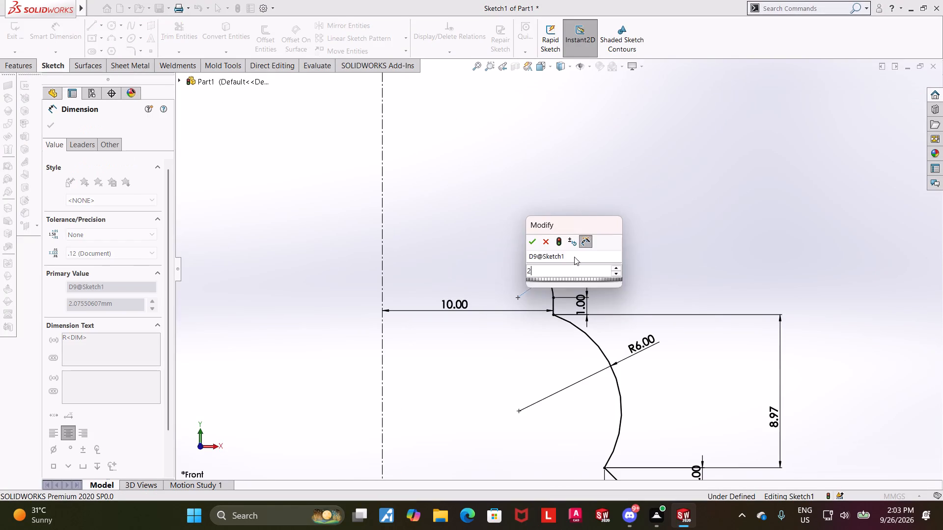
{"action": "key", "text": "Escape"}
{"action": "key", "text": "Escape"}
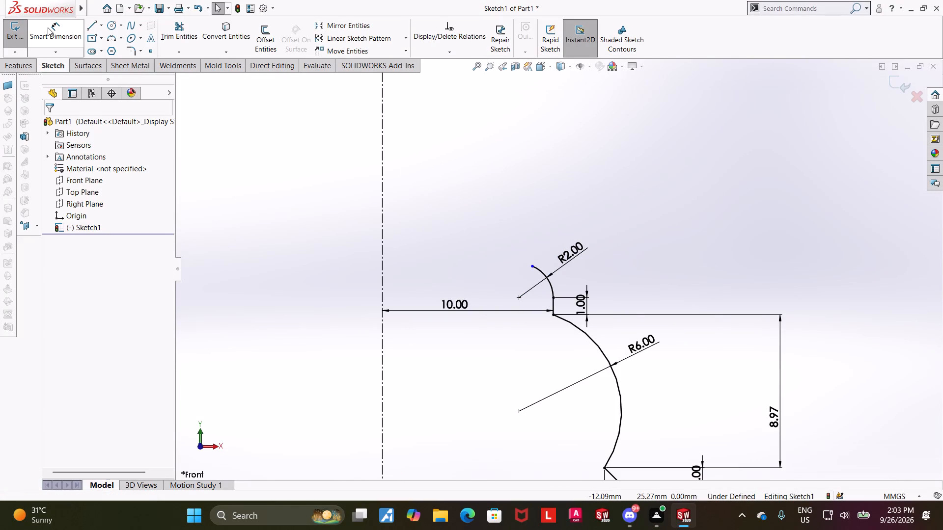
Dimension the horizontal distance from the centerline to the small arc's upper endpoint at 8 mm.
{"action": "left_click", "coordinate": [48, 27]}
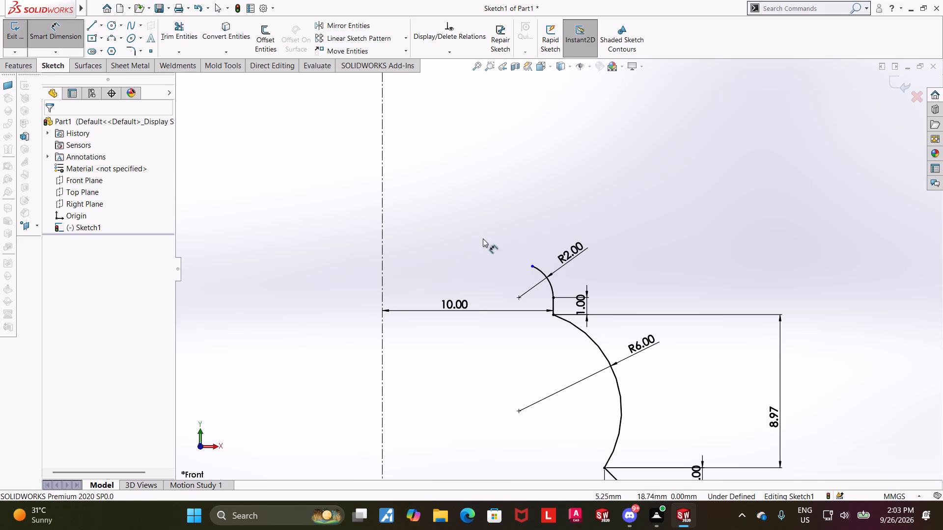
{"action": "left_click", "coordinate": [531, 266]}
{"action": "double_click", "coordinate": [383, 255]}
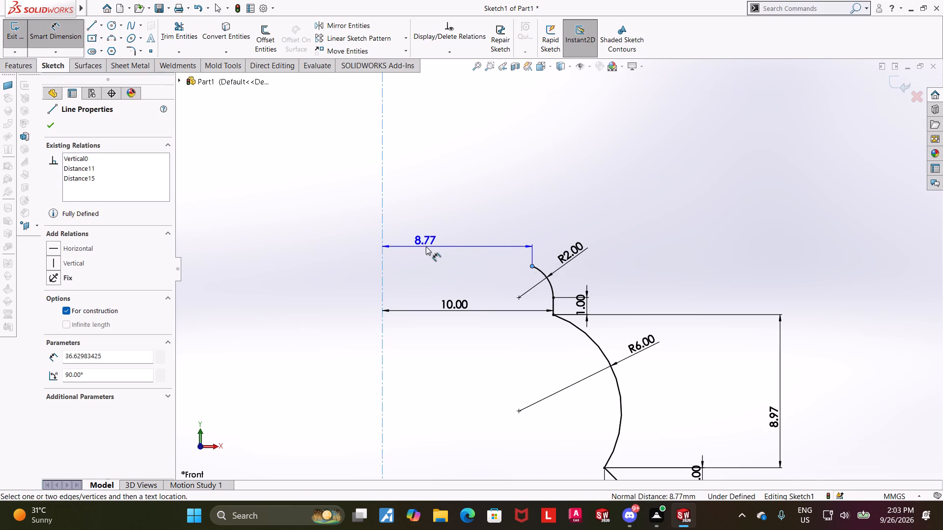
{"action": "left_click", "coordinate": [426, 246]}
{"action": "key", "text": "8"}
{"action": "key", "text": "Return"}
{"action": "key", "text": "Escape"}
{"action": "key", "text": "Escape"}
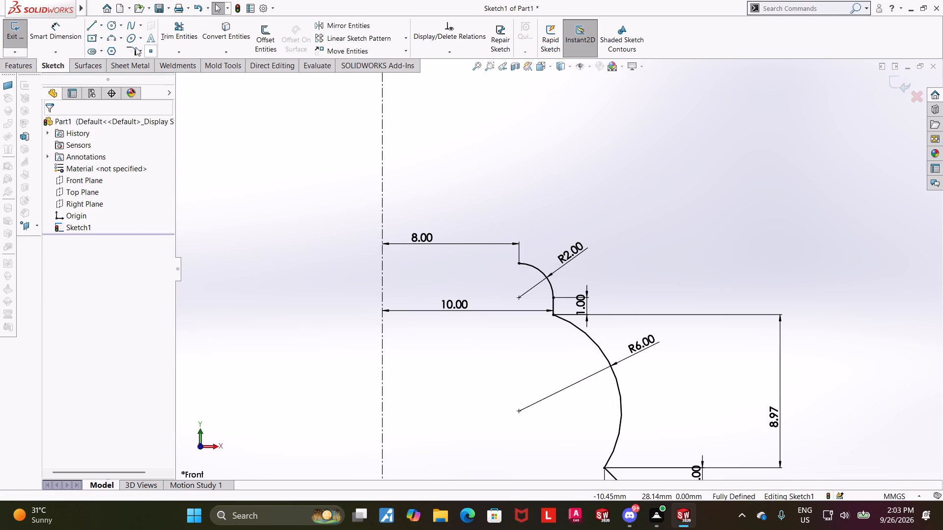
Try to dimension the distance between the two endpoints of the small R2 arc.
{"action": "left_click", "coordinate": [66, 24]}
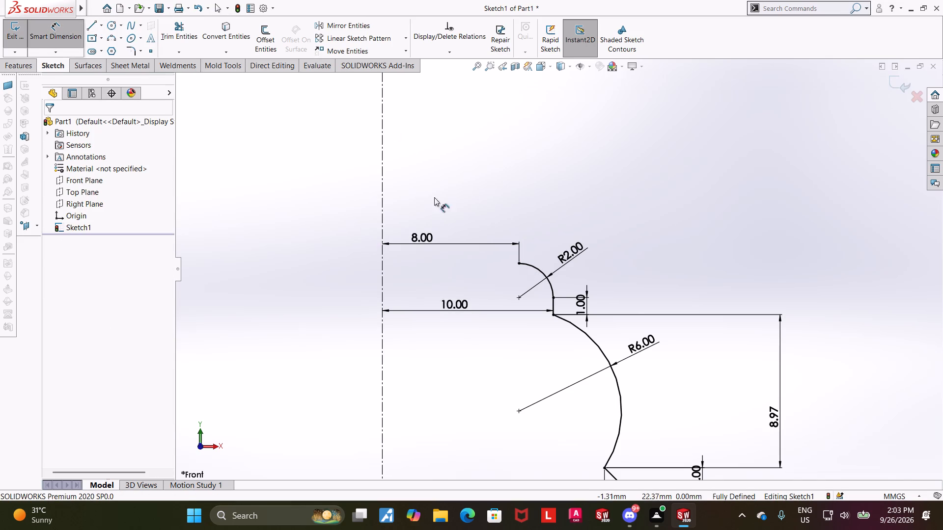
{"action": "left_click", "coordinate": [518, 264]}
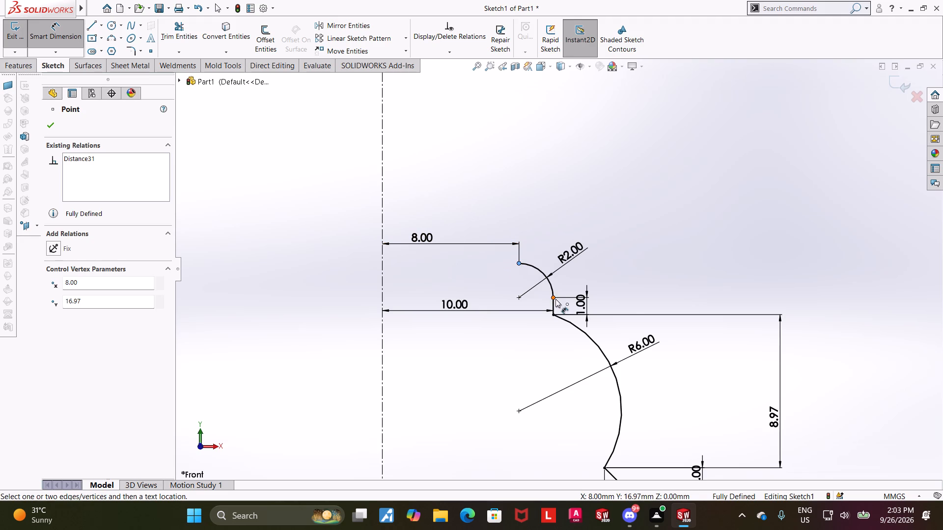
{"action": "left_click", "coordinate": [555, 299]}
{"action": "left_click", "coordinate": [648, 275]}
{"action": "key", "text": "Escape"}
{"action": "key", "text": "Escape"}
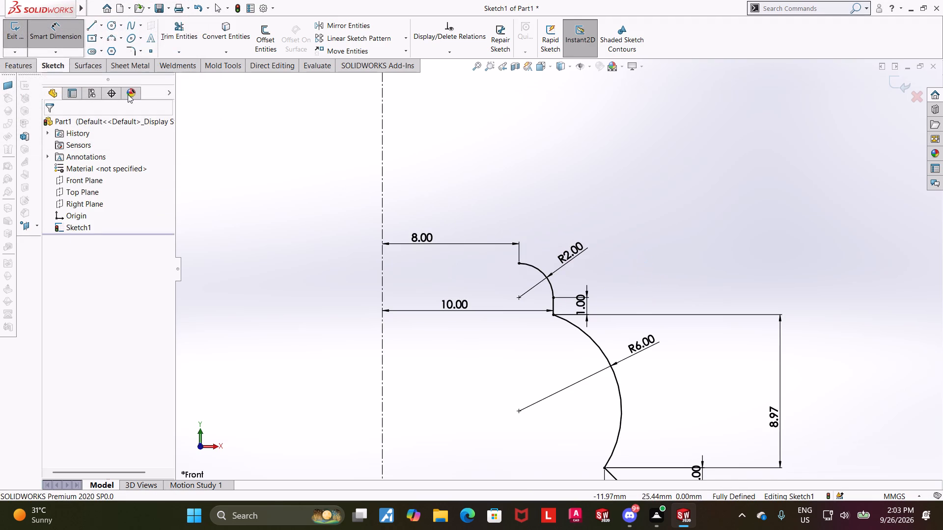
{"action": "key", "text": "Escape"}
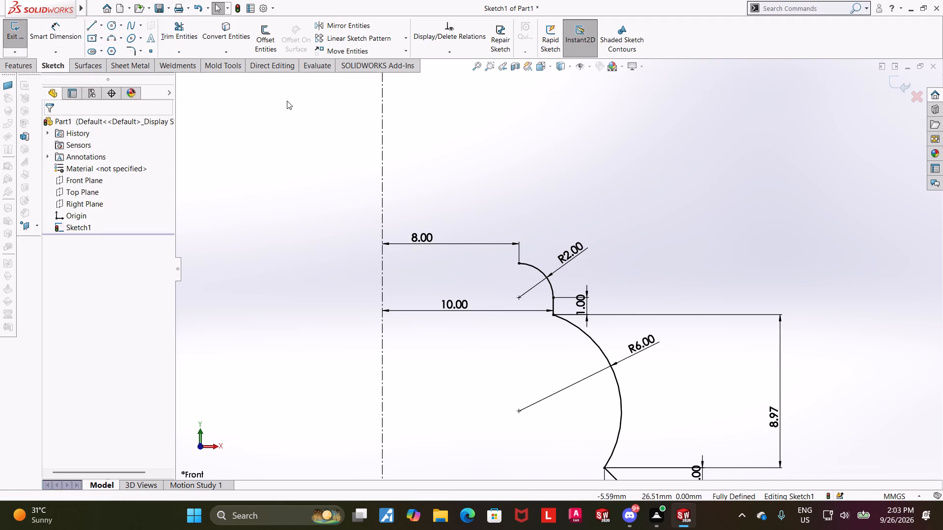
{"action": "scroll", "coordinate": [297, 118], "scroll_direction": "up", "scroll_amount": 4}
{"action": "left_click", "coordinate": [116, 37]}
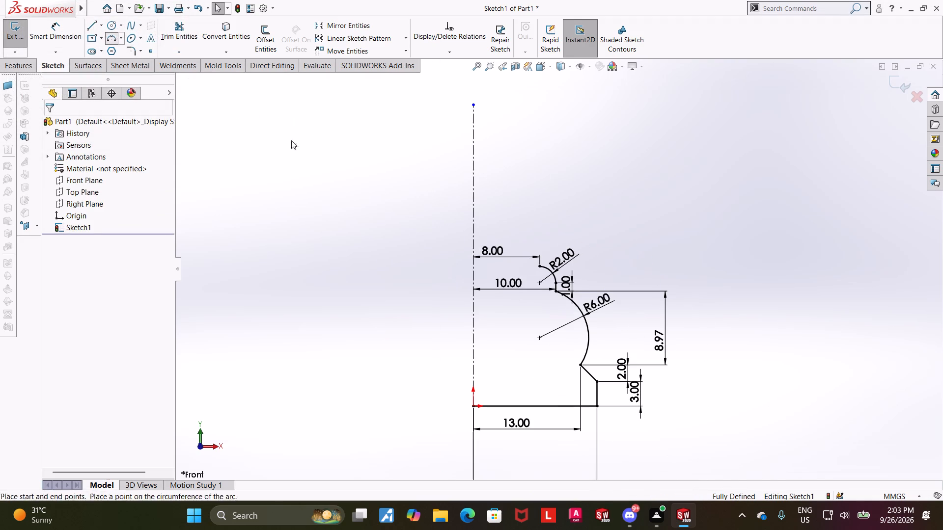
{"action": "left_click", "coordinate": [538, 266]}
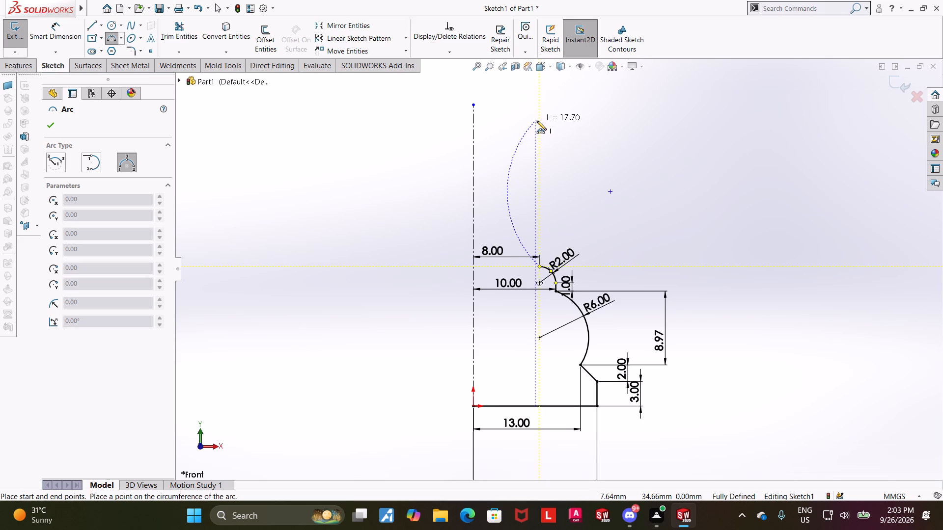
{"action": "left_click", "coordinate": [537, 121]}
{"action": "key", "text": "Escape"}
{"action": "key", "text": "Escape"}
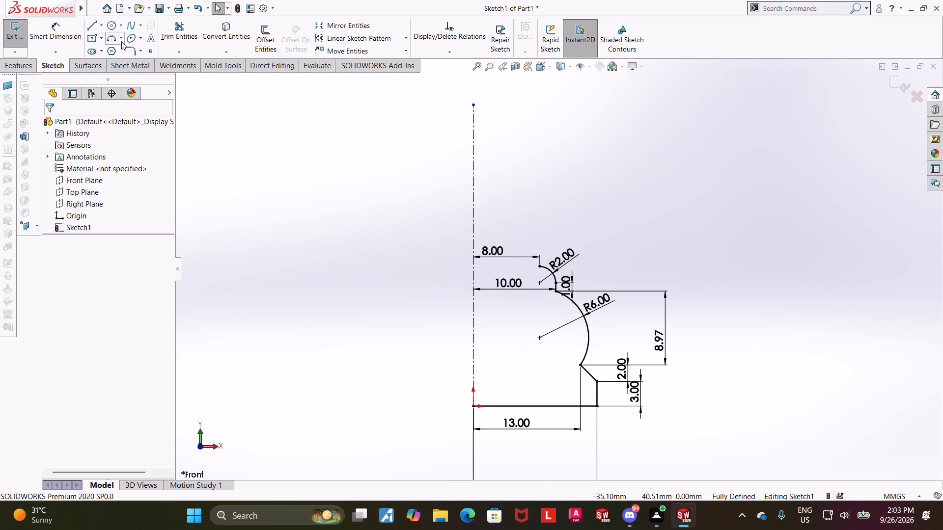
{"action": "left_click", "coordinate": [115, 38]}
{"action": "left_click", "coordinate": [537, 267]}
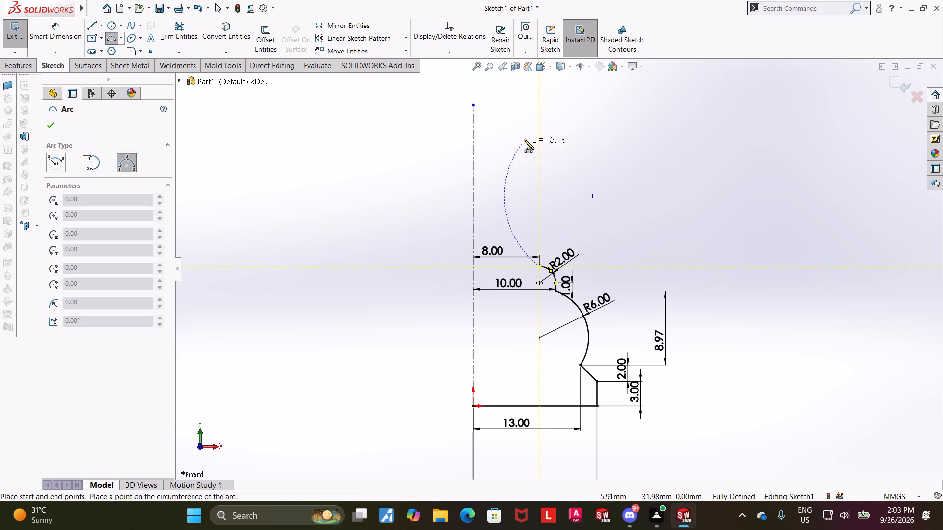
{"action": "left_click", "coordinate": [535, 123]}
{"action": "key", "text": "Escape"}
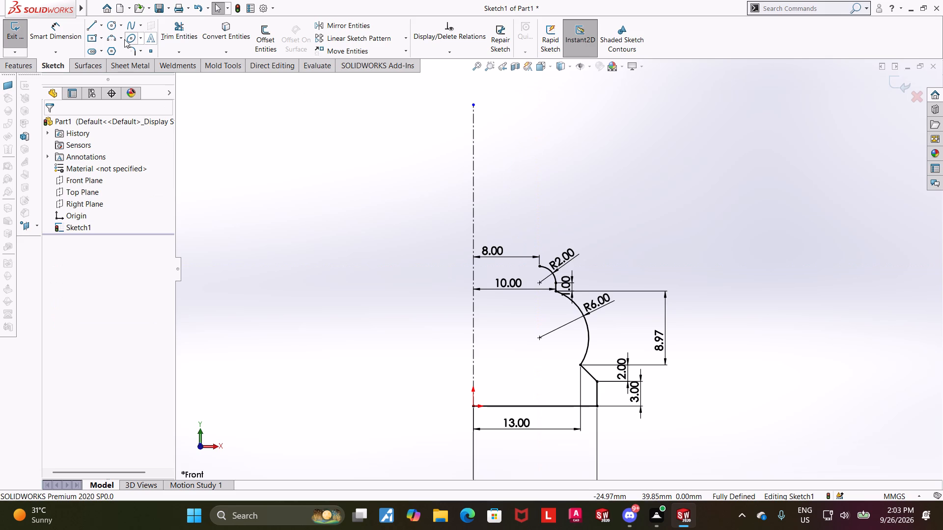
Draw a three-point arc up from the R2 arc's upper endpoint, bulging toward the centerline, with a radius of about 11.8 mm.
{"action": "left_click", "coordinate": [117, 39]}
{"action": "left_click", "coordinate": [540, 267]}
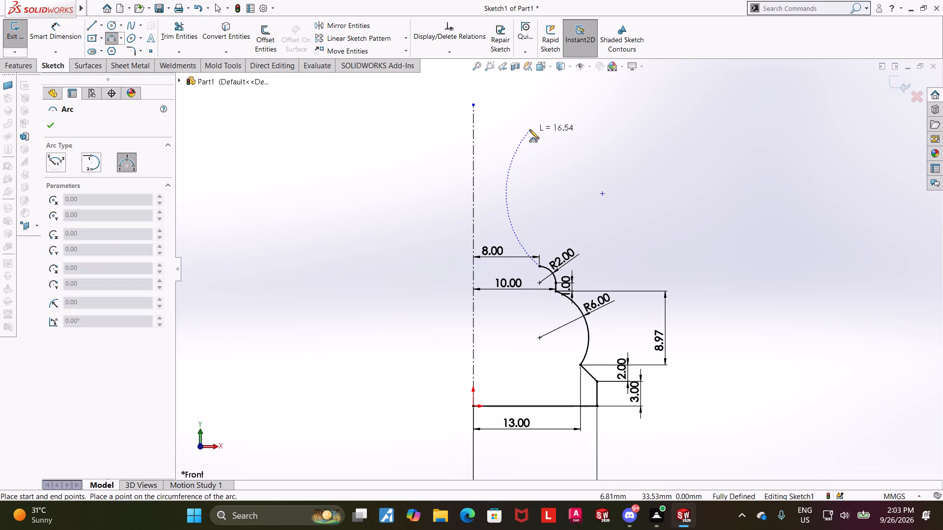
{"action": "left_click", "coordinate": [529, 130]}
{"action": "left_click", "coordinate": [527, 134]}
{"action": "key", "text": "Escape"}
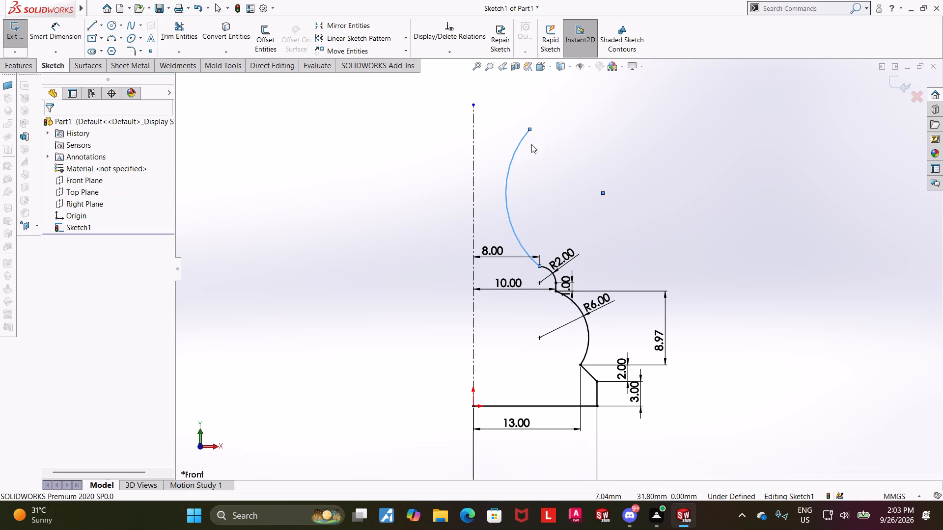
{"action": "key", "text": "Escape"}
{"action": "key", "text": "Escape"}
Dimension the radius of the new upper arc at 50 mm.
{"action": "left_click", "coordinate": [52, 38]}
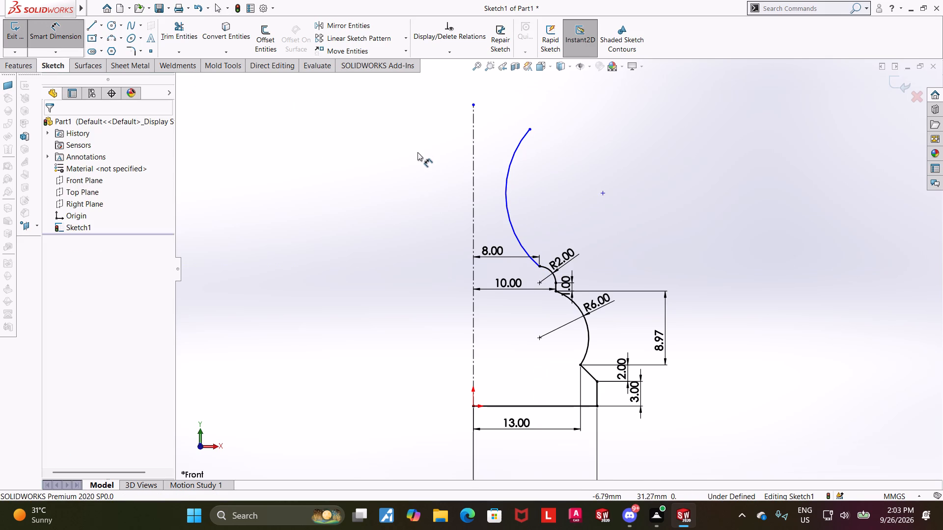
{"action": "left_click", "coordinate": [508, 178]}
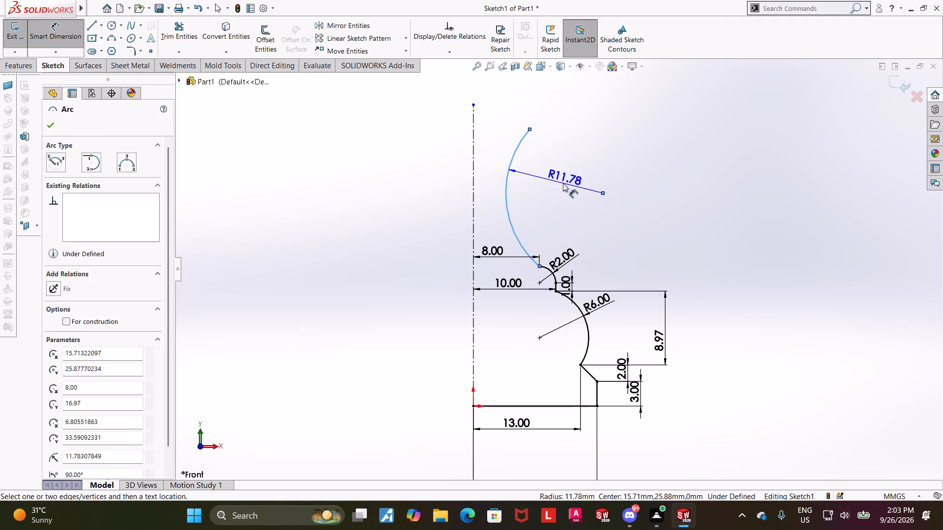
{"action": "left_click", "coordinate": [553, 187]}
{"action": "key", "text": "5"}
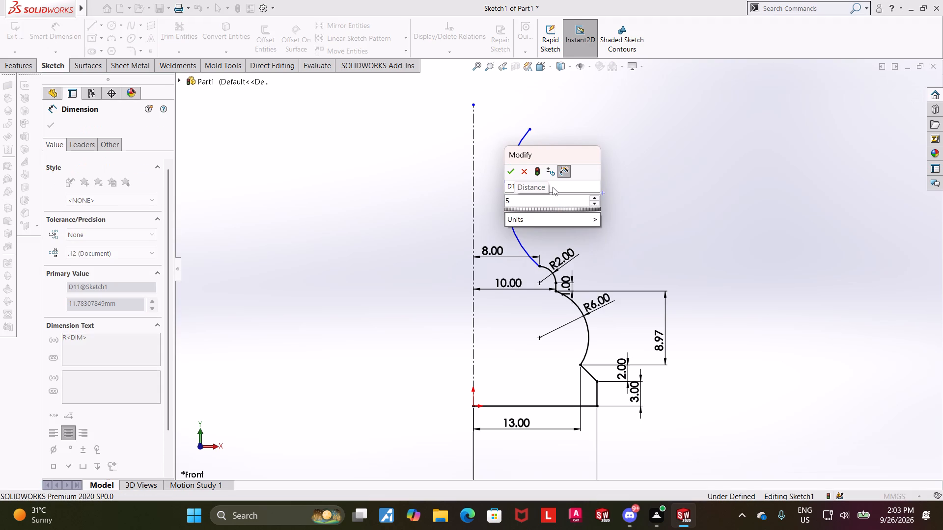
{"action": "key", "text": "0"}
{"action": "key", "text": "Return"}
{"action": "key", "text": "Escape"}
Undo the 50 mm radius value on the upper arc.
{"action": "scroll", "coordinate": [570, 192], "scroll_direction": "up", "scroll_amount": 6}
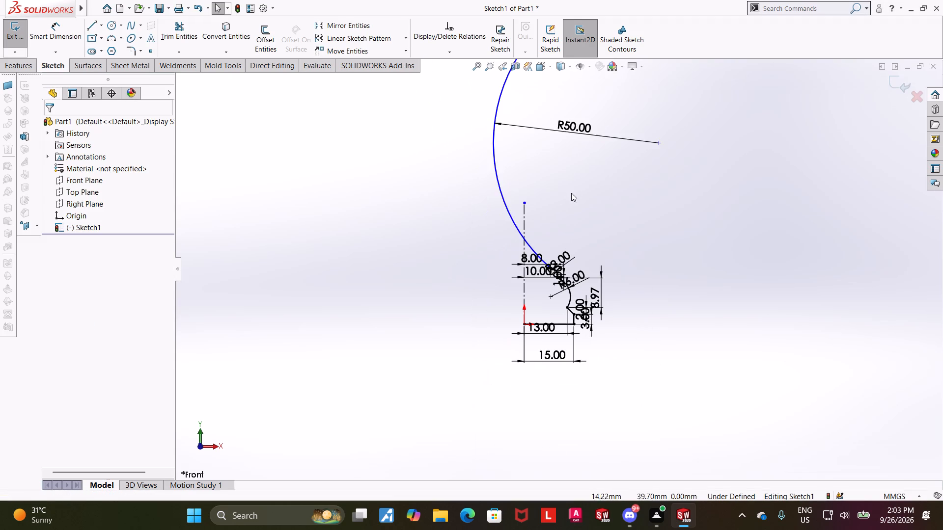
{"action": "key", "text": "ctrl+z"}
{"action": "scroll", "coordinate": [613, 284], "scroll_direction": "down", "scroll_amount": 3}
{"action": "key", "text": "Escape"}
{"action": "key", "text": "Escape"}
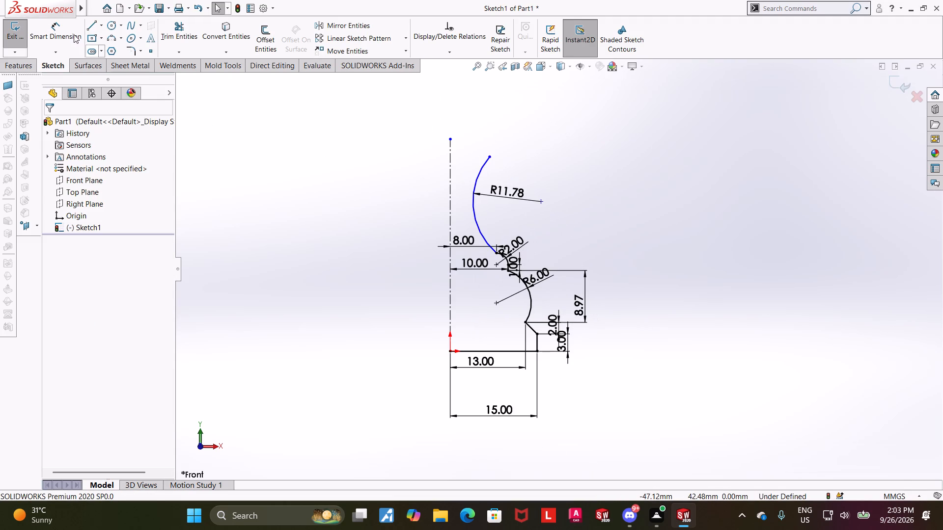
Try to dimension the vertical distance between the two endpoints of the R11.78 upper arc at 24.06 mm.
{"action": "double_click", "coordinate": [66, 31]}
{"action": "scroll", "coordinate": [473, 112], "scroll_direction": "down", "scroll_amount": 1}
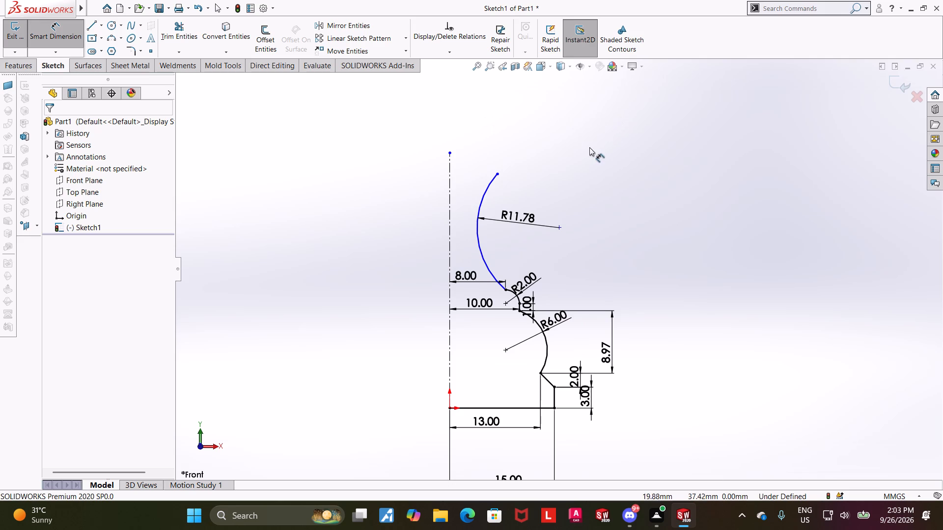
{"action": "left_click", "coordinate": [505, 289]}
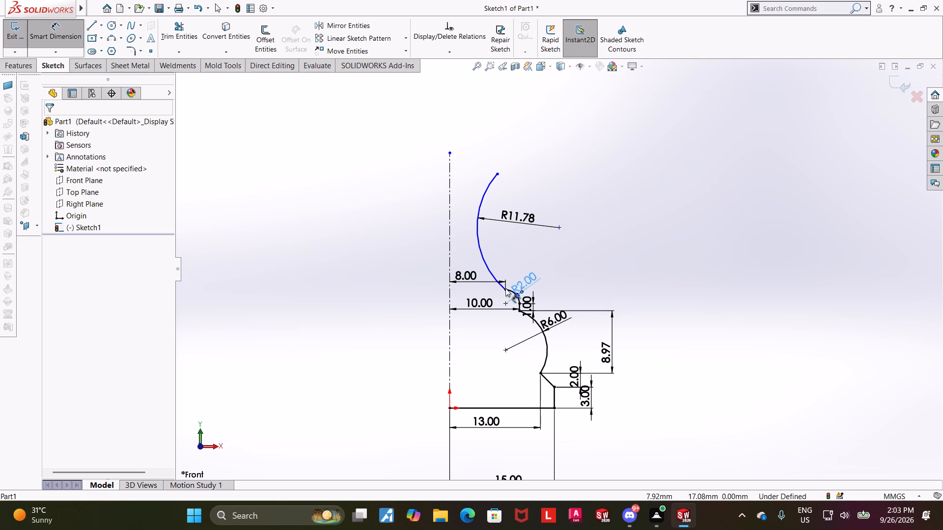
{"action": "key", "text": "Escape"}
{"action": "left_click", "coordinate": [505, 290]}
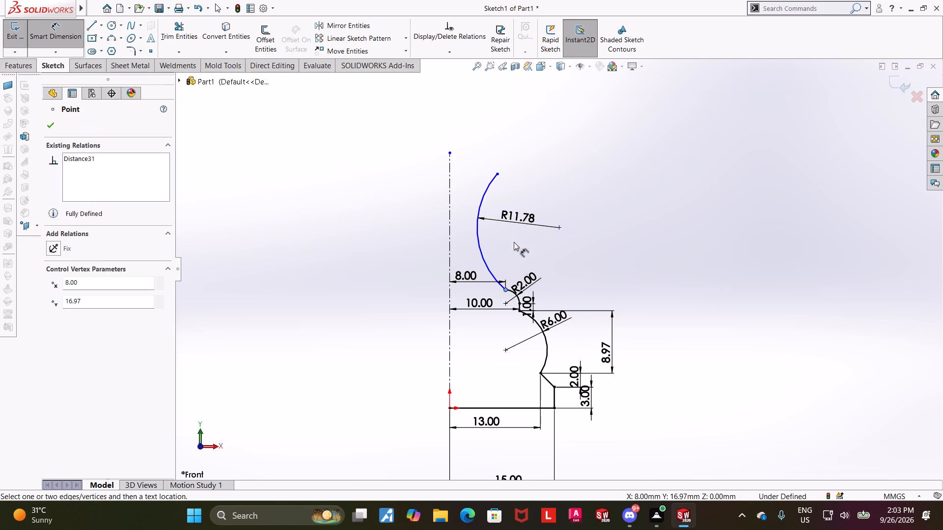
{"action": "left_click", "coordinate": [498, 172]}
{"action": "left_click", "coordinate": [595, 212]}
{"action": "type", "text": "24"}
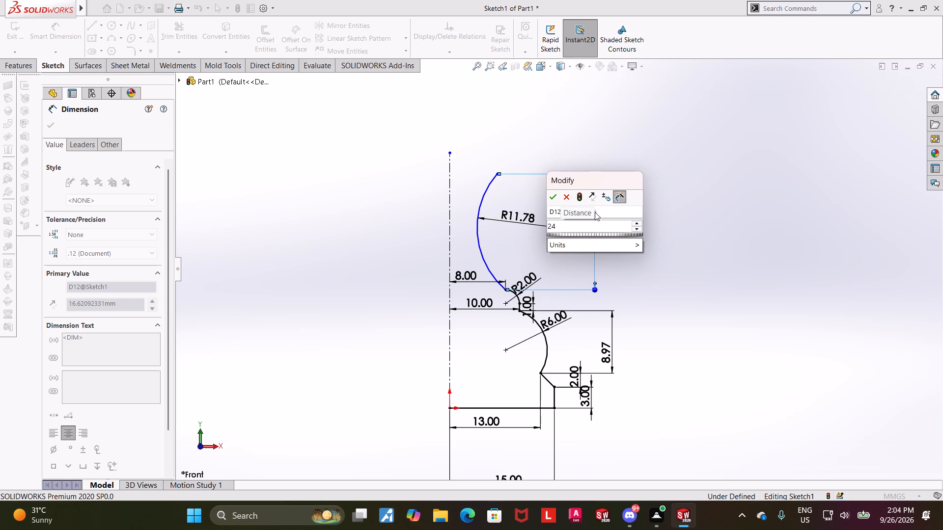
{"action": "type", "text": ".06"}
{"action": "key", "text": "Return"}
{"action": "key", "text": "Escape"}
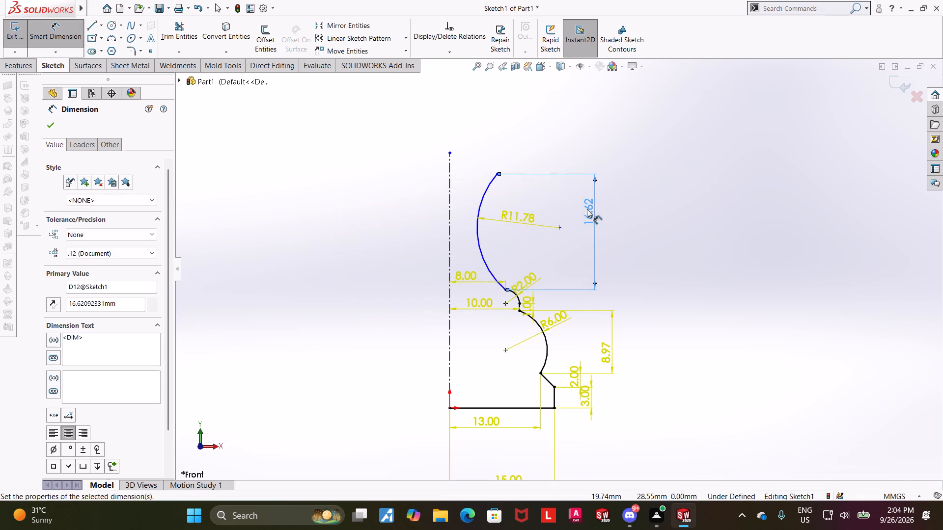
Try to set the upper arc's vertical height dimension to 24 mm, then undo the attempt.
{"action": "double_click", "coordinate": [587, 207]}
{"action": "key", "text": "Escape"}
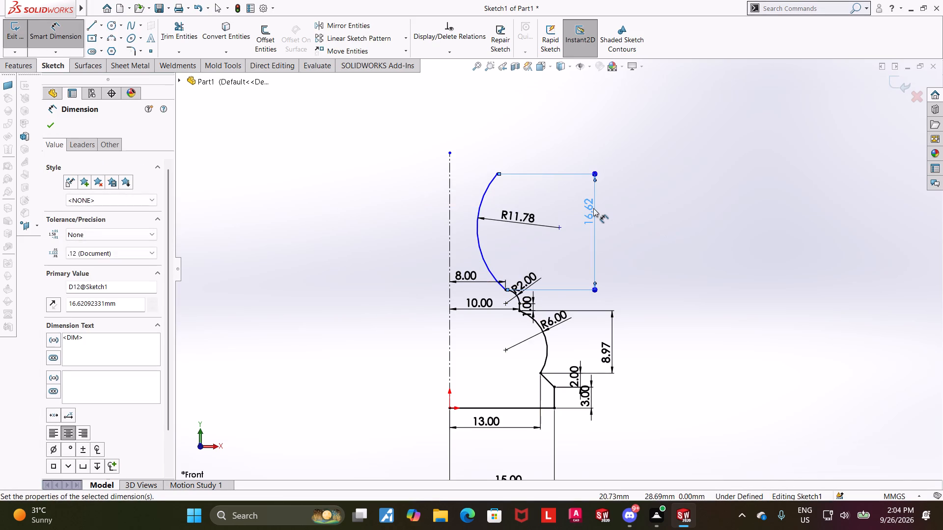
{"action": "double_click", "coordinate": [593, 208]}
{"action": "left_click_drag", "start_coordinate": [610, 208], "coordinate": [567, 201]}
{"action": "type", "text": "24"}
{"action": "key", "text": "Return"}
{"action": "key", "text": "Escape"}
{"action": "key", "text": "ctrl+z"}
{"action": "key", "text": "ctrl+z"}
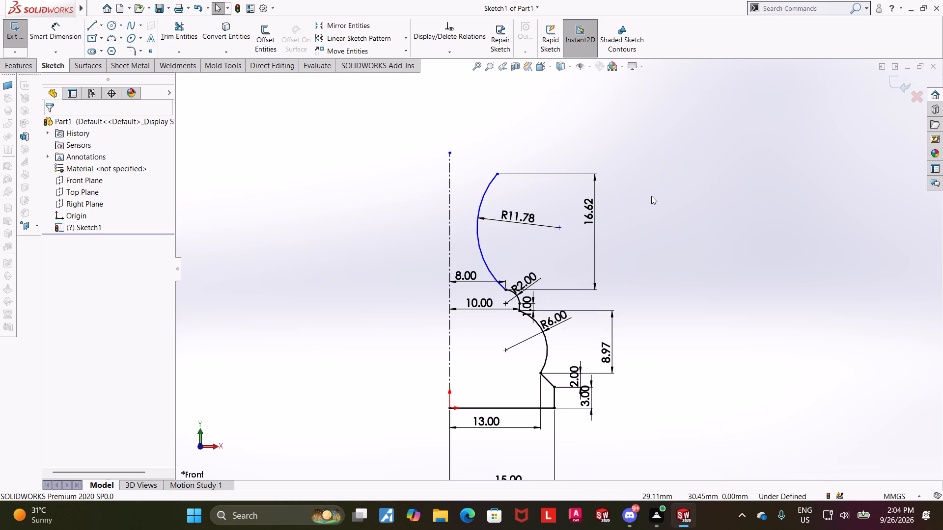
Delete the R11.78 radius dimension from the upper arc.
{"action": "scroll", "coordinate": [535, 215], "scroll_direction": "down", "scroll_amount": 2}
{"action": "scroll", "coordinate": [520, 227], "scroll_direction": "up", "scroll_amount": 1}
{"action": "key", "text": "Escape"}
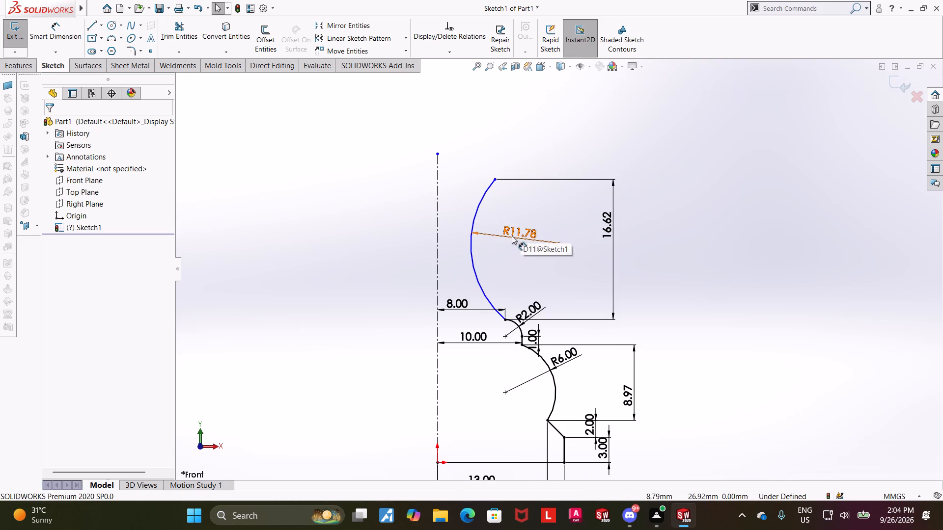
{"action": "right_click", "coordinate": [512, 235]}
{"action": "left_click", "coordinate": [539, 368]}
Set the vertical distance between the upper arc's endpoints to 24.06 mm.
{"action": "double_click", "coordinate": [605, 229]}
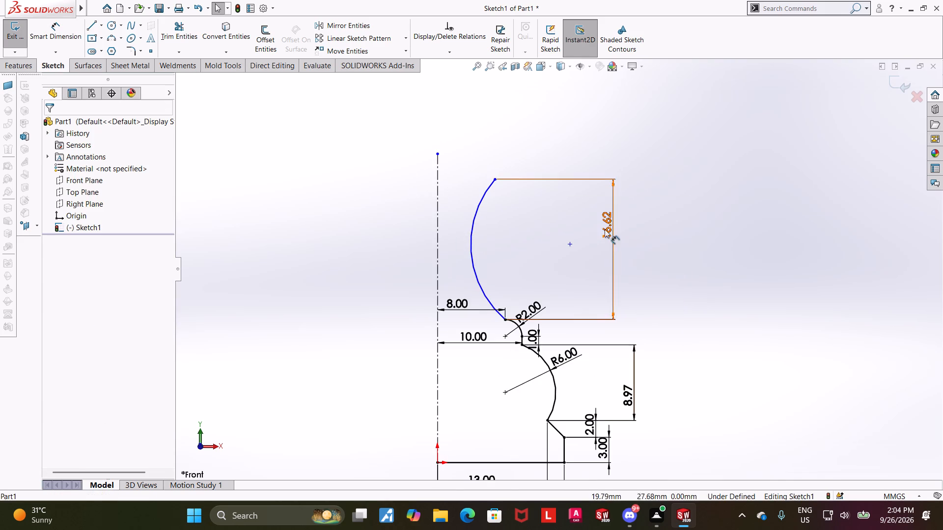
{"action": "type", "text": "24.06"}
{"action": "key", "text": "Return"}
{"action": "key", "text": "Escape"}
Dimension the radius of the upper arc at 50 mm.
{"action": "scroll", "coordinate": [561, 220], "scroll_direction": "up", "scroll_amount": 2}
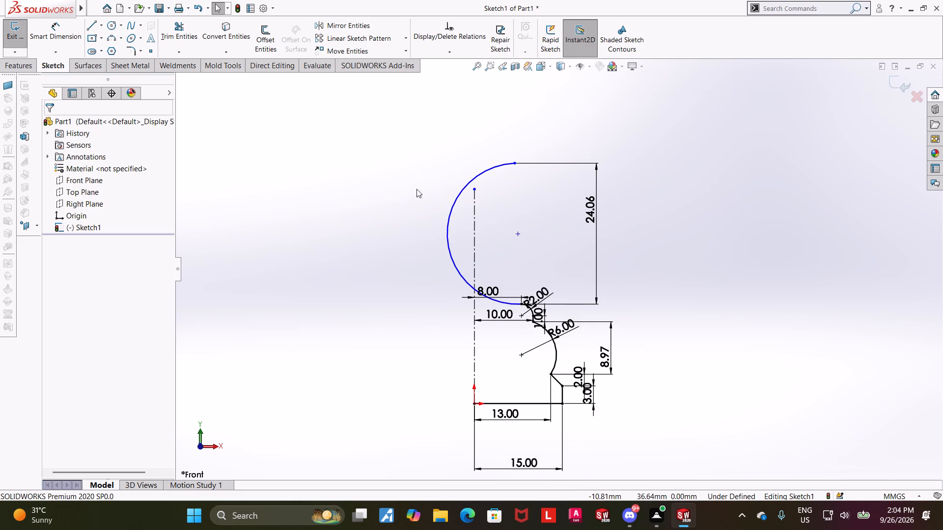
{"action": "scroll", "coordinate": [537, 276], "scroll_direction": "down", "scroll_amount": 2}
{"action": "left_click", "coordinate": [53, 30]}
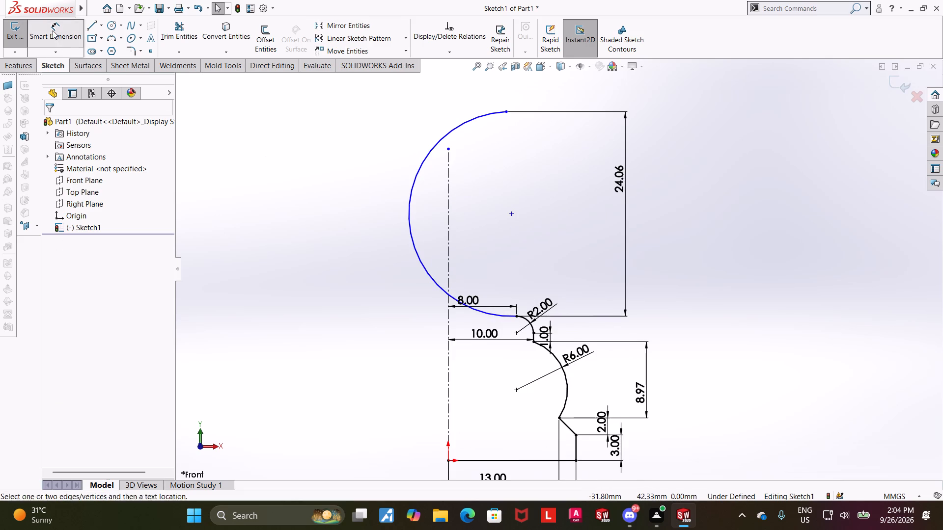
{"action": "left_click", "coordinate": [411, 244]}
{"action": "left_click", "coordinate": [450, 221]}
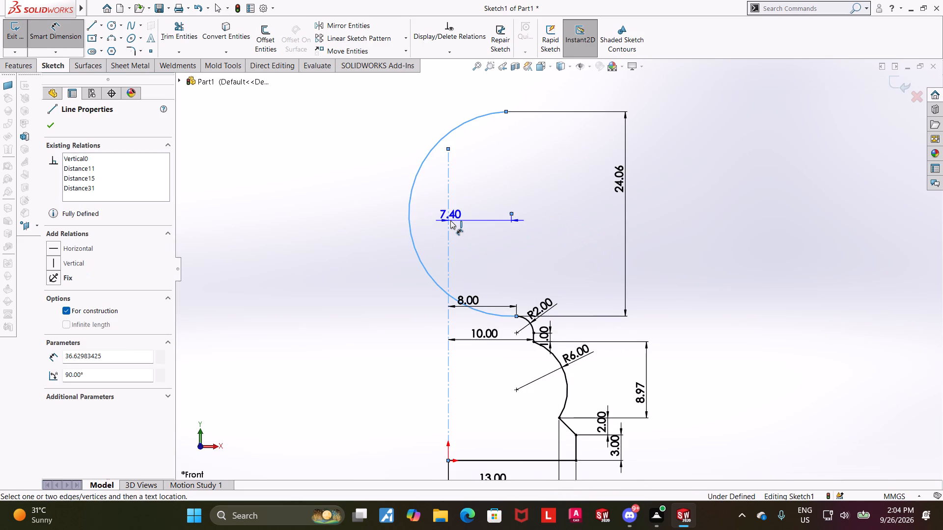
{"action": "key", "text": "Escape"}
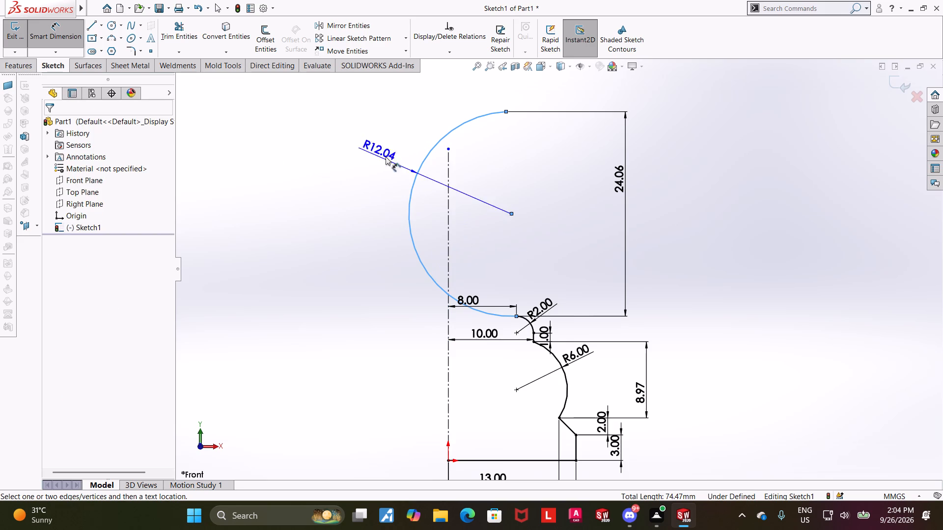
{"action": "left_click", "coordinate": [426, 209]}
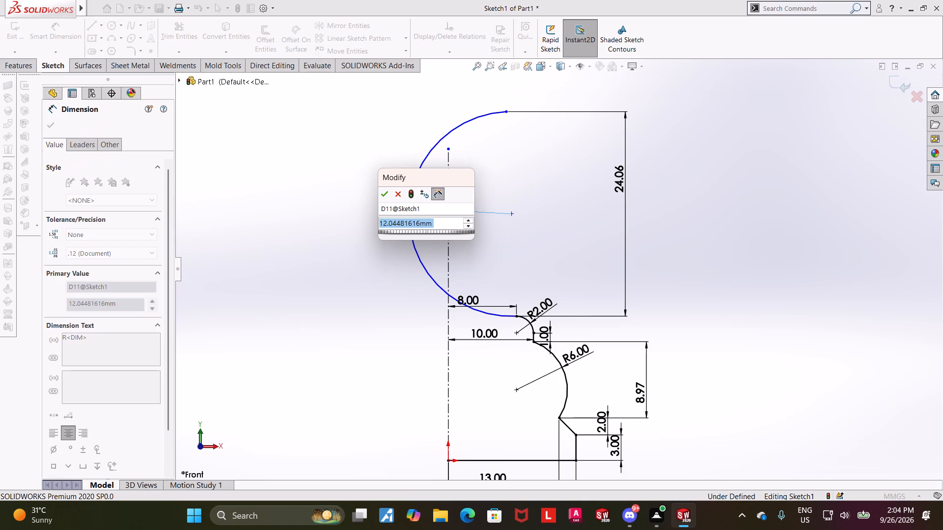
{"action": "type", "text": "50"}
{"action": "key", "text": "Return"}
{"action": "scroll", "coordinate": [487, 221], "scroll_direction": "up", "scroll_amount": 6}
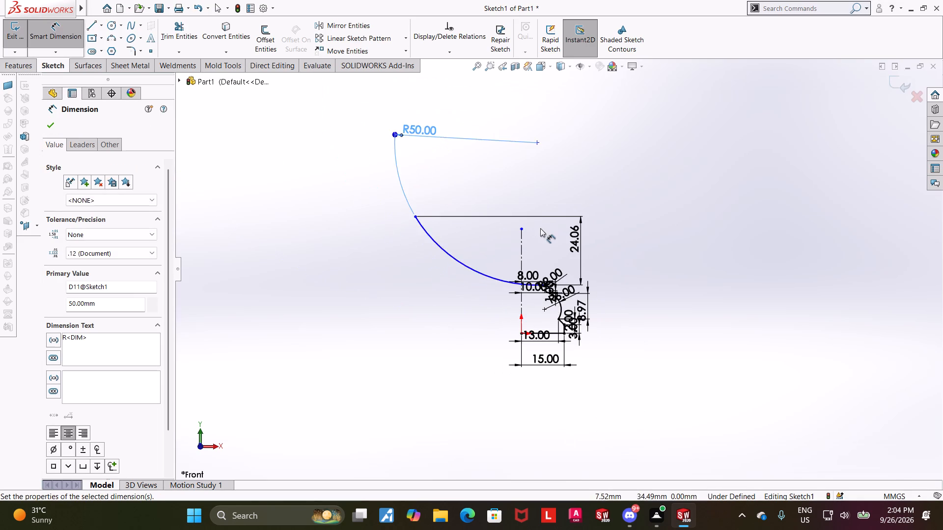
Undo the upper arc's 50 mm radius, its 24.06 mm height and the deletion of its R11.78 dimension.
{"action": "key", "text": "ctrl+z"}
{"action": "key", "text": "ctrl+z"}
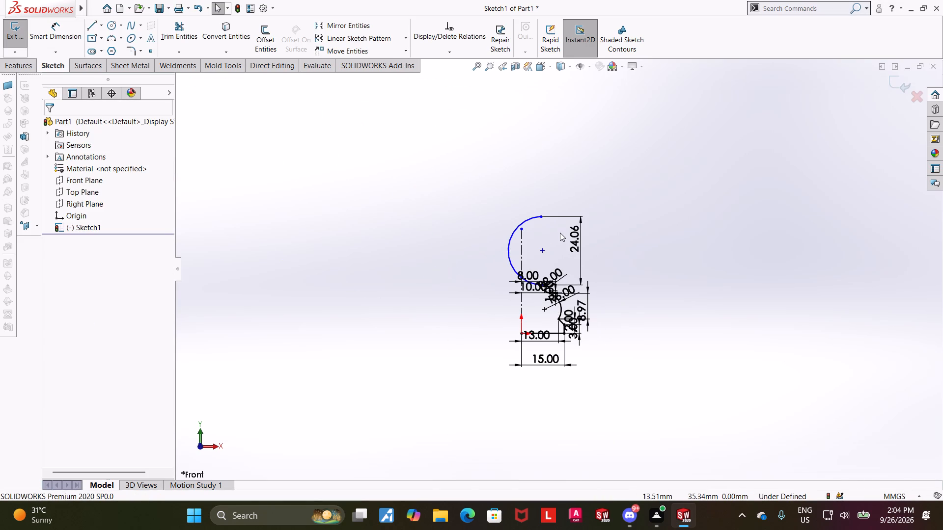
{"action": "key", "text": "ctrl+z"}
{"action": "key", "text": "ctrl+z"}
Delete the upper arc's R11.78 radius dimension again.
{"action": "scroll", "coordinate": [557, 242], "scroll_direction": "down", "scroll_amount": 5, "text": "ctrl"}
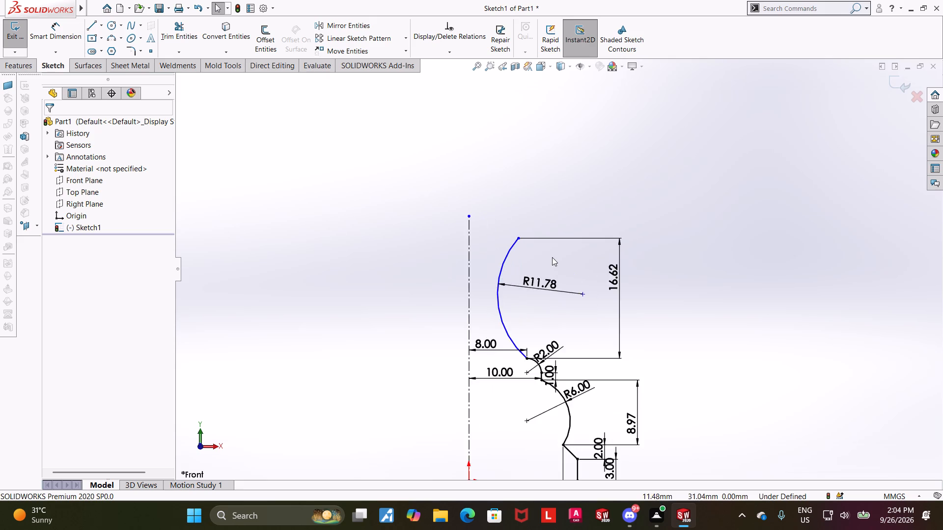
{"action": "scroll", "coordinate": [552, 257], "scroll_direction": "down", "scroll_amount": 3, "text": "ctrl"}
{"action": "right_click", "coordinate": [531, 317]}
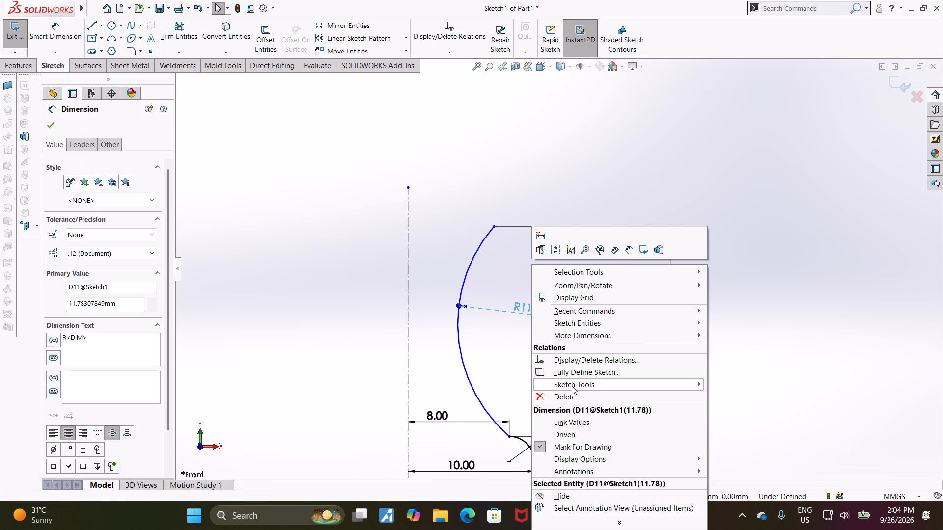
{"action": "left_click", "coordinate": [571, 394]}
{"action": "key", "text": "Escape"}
Trim away the whole upper arc above the small R2 arc.
{"action": "left_click", "coordinate": [69, 29]}
{"action": "left_click_drag", "start_coordinate": [494, 306], "coordinate": [422, 304]}
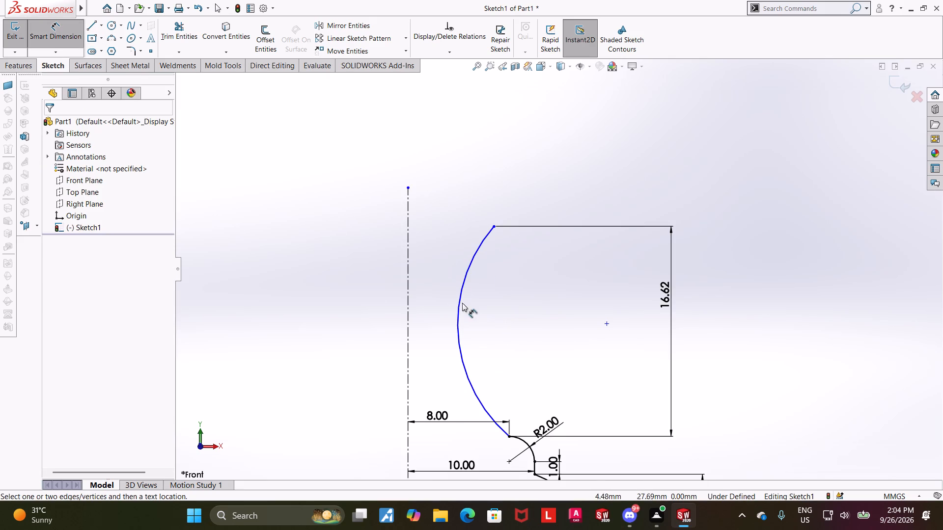
{"action": "left_click_drag", "start_coordinate": [498, 338], "coordinate": [437, 329]}
{"action": "key", "text": "Escape"}
{"action": "left_click", "coordinate": [186, 39]}
{"action": "left_click_drag", "start_coordinate": [505, 318], "coordinate": [431, 318]}
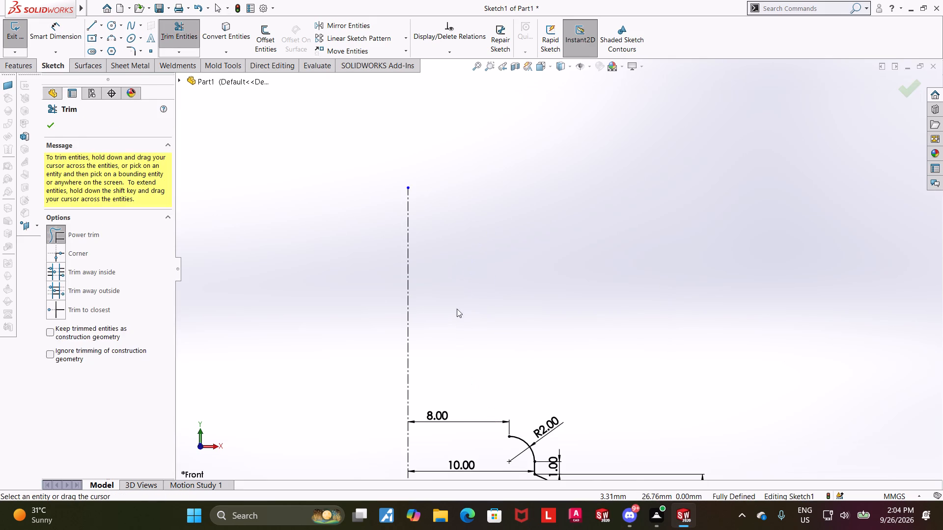
{"action": "key", "text": "Escape"}
Draw a shallow three-point arc about 20.3 mm tall straight up from the R2 arc's upper endpoint, bulging toward the centerline.
{"action": "left_click", "coordinate": [117, 37]}
{"action": "left_click", "coordinate": [509, 435]}
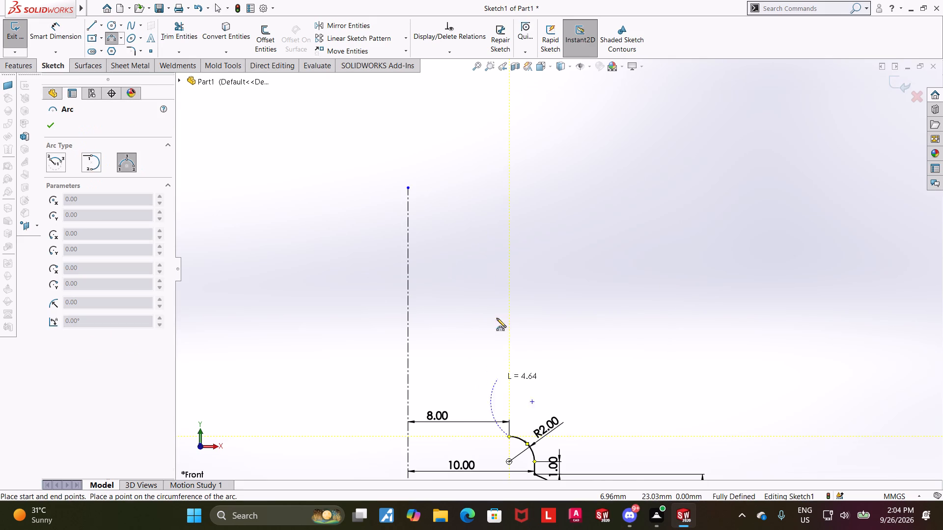
{"action": "left_click", "coordinate": [508, 180]}
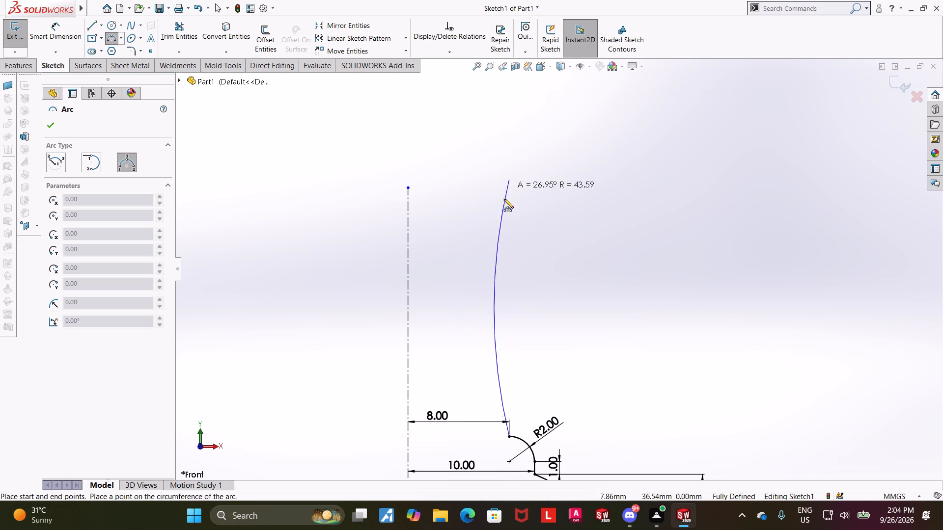
{"action": "left_click", "coordinate": [502, 226]}
{"action": "key", "text": "Escape"}
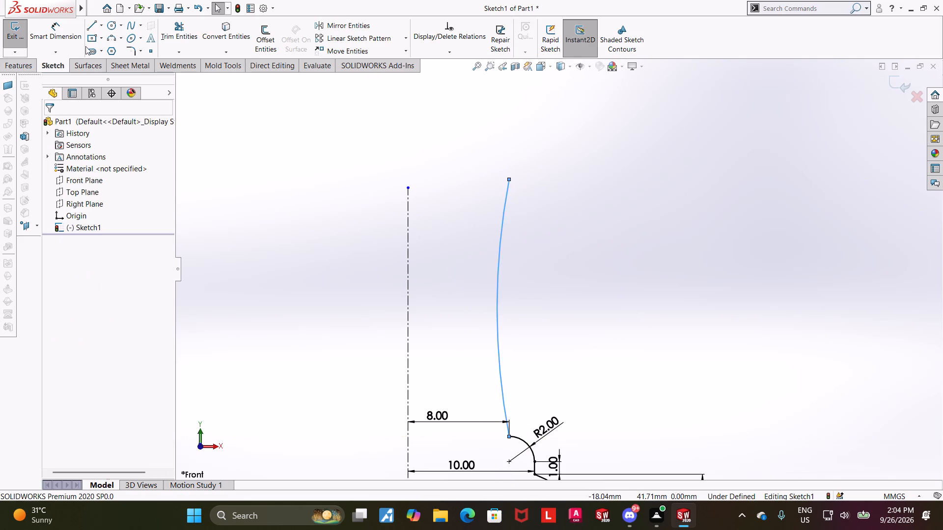
Dimension the vertical distance between the new arc's two endpoints at 24.06 mm.
{"action": "left_click", "coordinate": [73, 33]}
{"action": "left_click", "coordinate": [507, 180]}
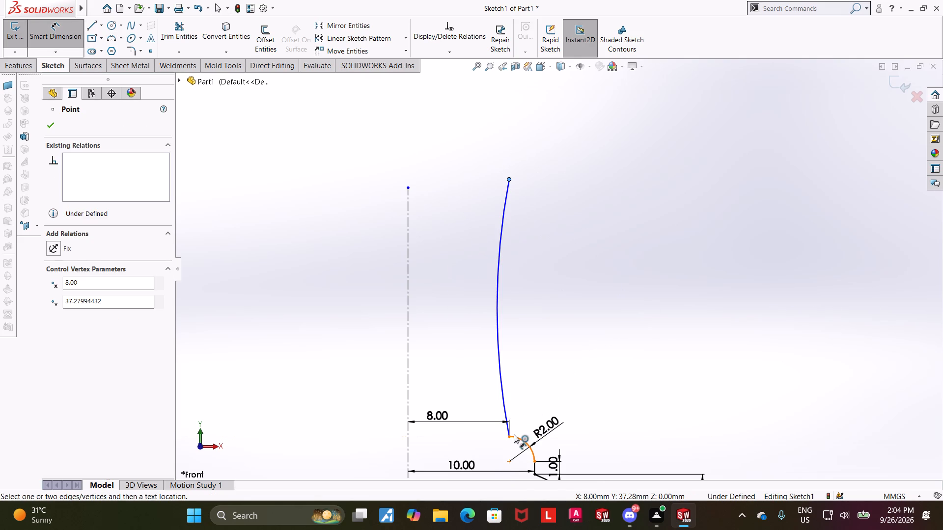
{"action": "left_click", "coordinate": [510, 434]}
{"action": "left_click", "coordinate": [654, 336]}
{"action": "type", "text": "24"}
{"action": "type", "text": ".06"}
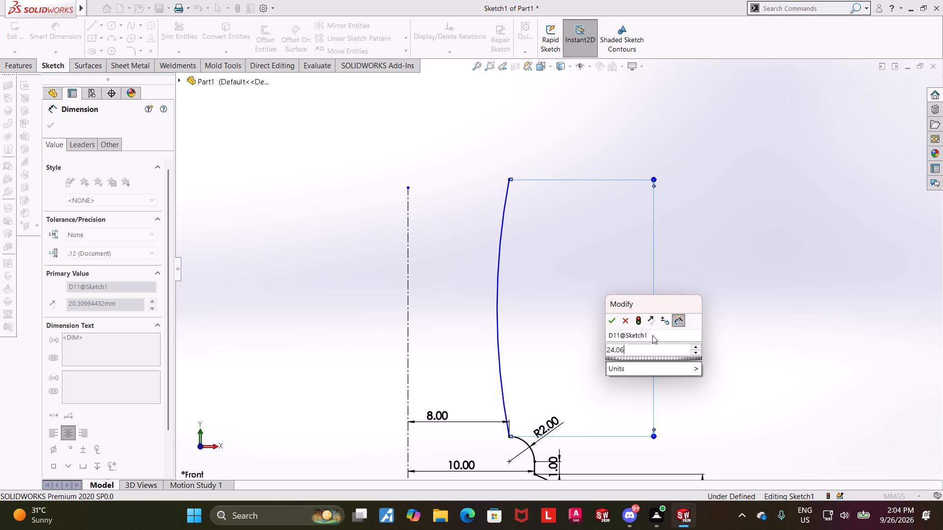
{"action": "key", "text": "Return"}
{"action": "key", "text": "Escape"}
{"action": "key", "text": "Escape"}
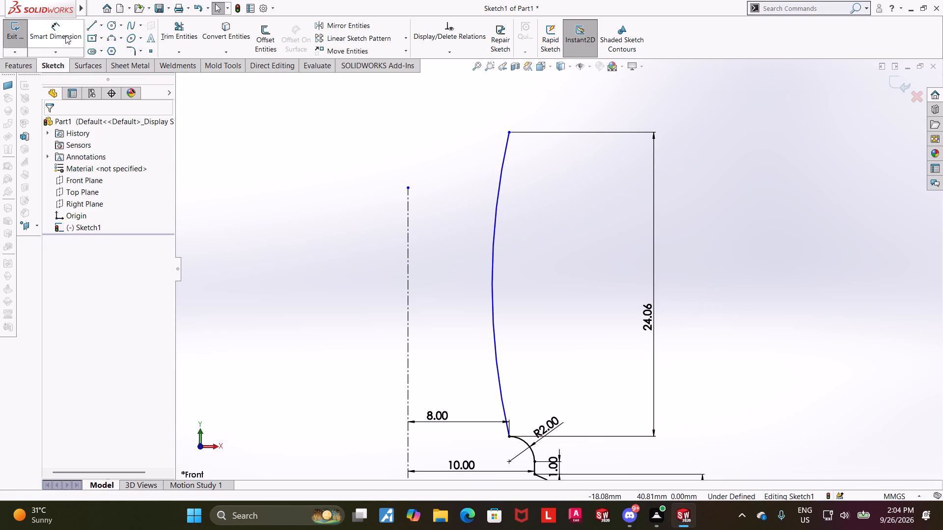
Dimension the horizontal distance from the centerline to the new arc's upper endpoint at 8 mm.
{"action": "left_click", "coordinate": [65, 37]}
{"action": "left_click", "coordinate": [510, 132]}
{"action": "left_click", "coordinate": [410, 234]}
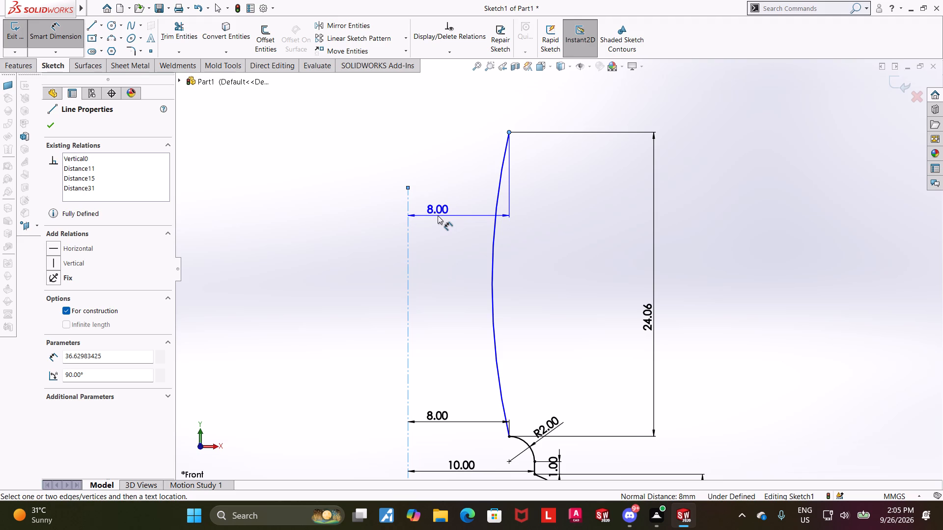
{"action": "double_click", "coordinate": [438, 215]}
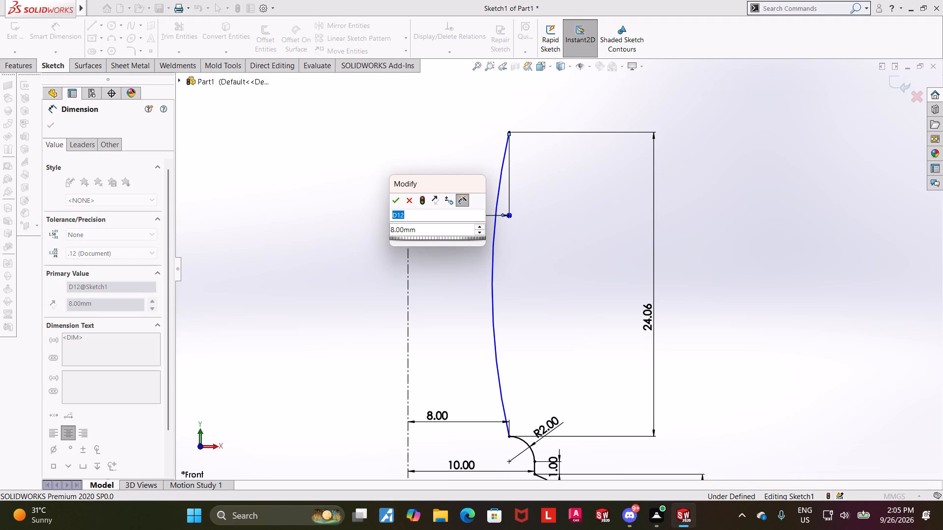
{"action": "key", "text": "5"}
{"action": "key", "text": "Return"}
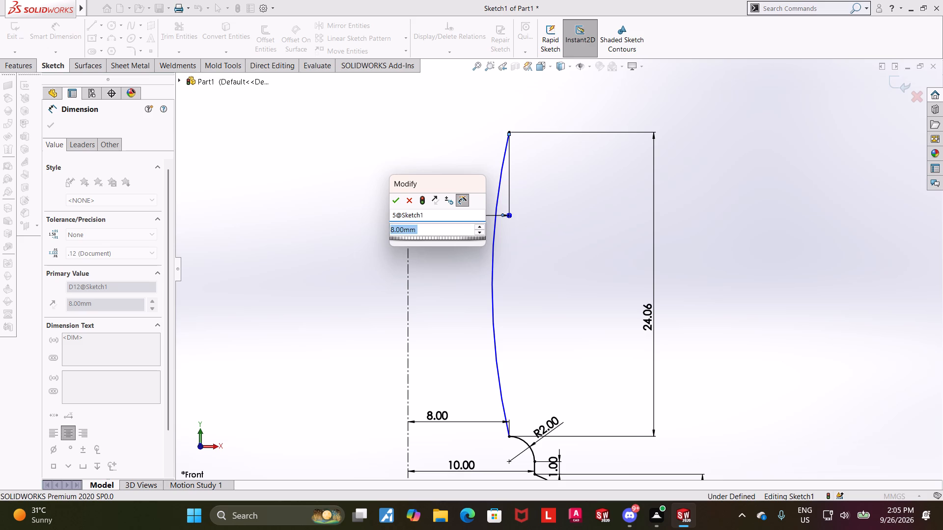
{"action": "key", "text": "Escape"}
{"action": "key", "text": "Escape"}
{"action": "key", "text": "Escape"}
{"action": "key", "text": "Escape"}
Dimension the radius of the tall upper arc at 50 mm.
{"action": "left_click", "coordinate": [69, 29]}
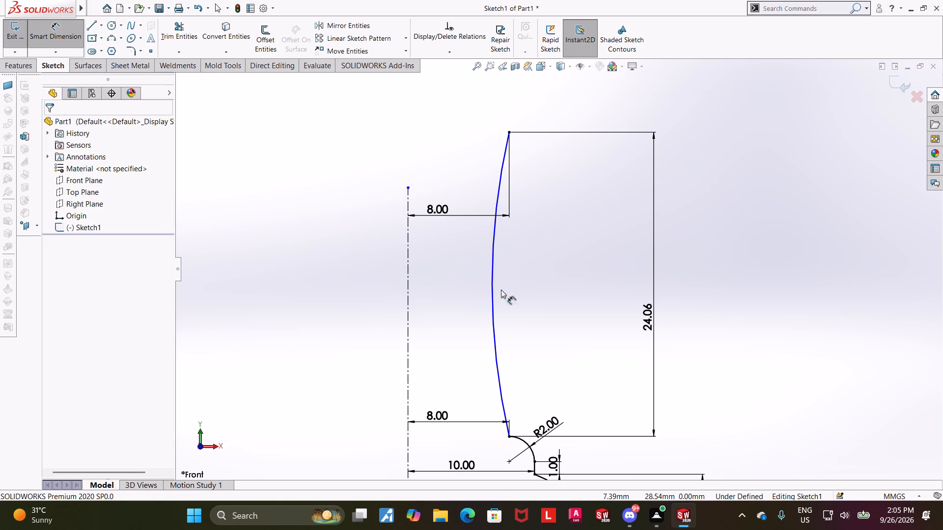
{"action": "left_click", "coordinate": [493, 279]}
{"action": "left_click", "coordinate": [564, 281]}
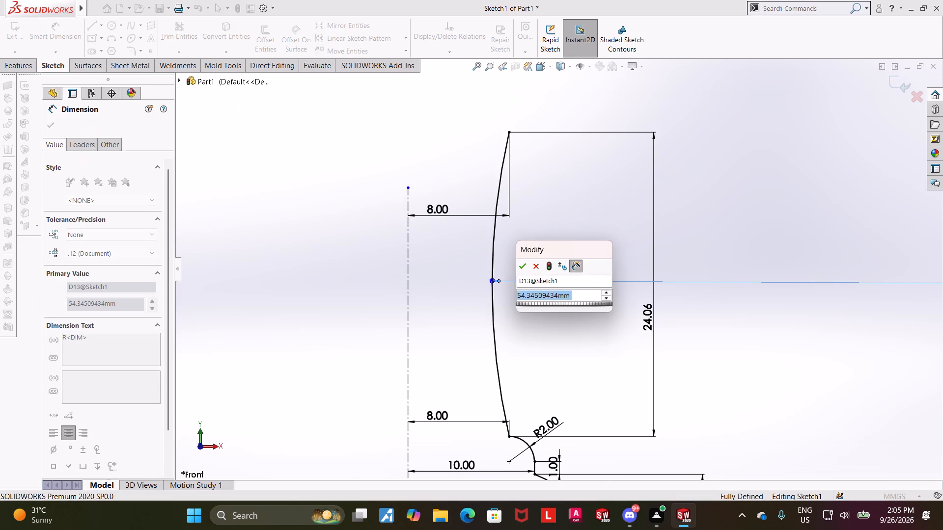
{"action": "type", "text": "50"}
{"action": "key", "text": "Return"}
{"action": "key", "text": "Escape"}
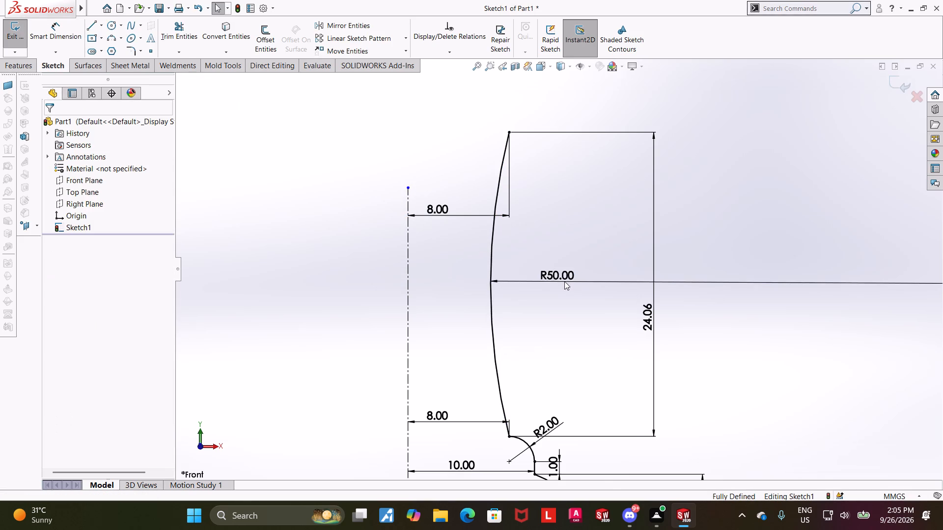
{"action": "key", "text": "Escape"}
Extend the vertical centerline's upper endpoint past the top of the profile, to about 53.5 mm above the origin.
{"action": "scroll", "coordinate": [575, 275], "scroll_direction": "up", "scroll_amount": 4}
{"action": "scroll", "coordinate": [610, 271], "scroll_direction": "down", "scroll_amount": 2}
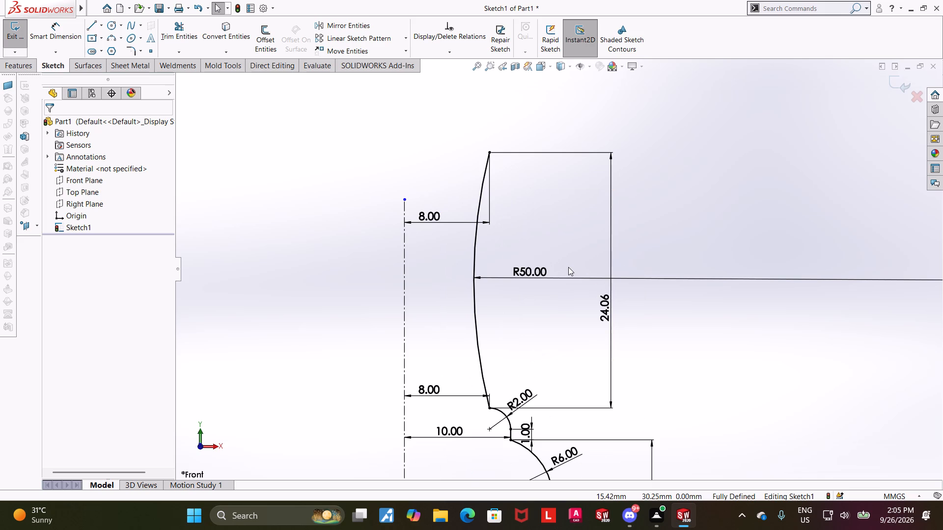
{"action": "scroll", "coordinate": [568, 266], "scroll_direction": "down", "scroll_amount": 1}
{"action": "scroll", "coordinate": [570, 263], "scroll_direction": "up", "scroll_amount": 1}
{"action": "scroll", "coordinate": [514, 150], "scroll_direction": "up", "scroll_amount": 2}
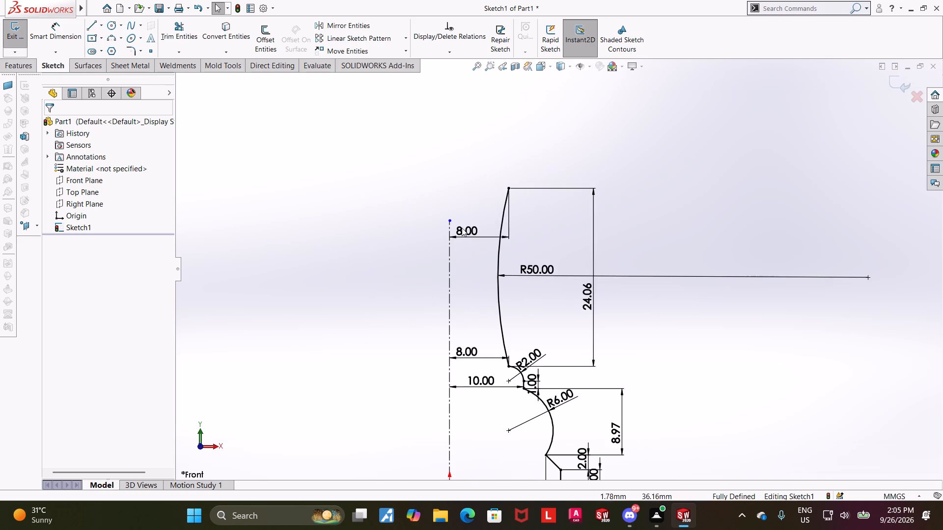
{"action": "left_click_drag", "start_coordinate": [448, 221], "coordinate": [448, 96]}
{"action": "scroll", "coordinate": [478, 149], "scroll_direction": "up", "scroll_amount": 4}
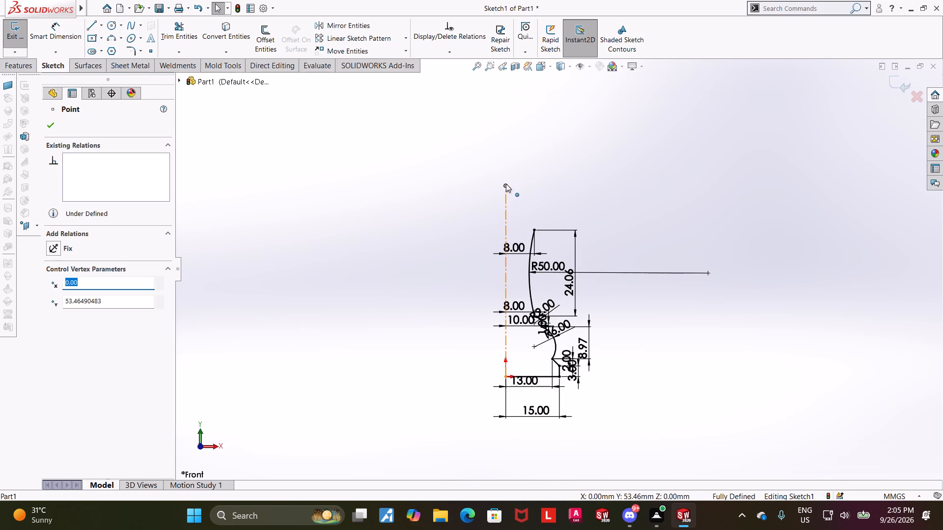
Extend the vertical centerline's upper endpoint to about 70 mm above the origin.
{"action": "left_click_drag", "start_coordinate": [506, 184], "coordinate": [501, 126]}
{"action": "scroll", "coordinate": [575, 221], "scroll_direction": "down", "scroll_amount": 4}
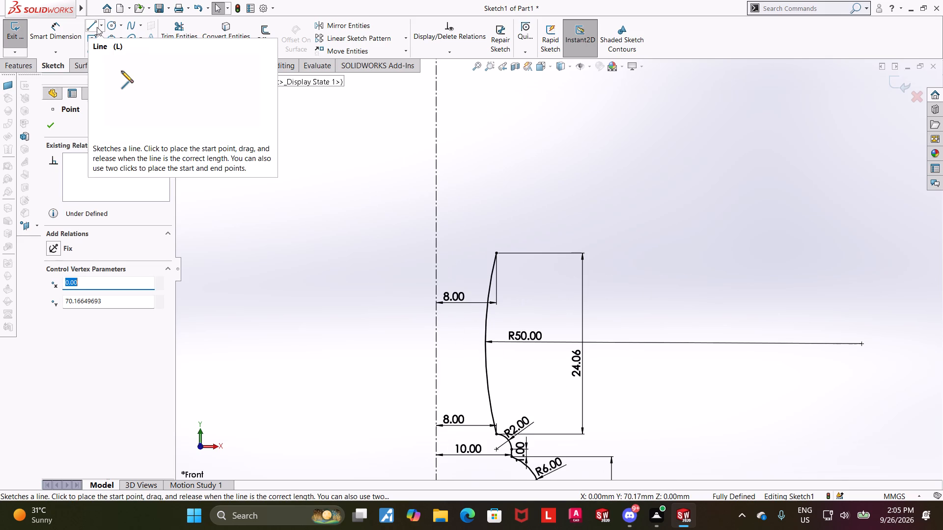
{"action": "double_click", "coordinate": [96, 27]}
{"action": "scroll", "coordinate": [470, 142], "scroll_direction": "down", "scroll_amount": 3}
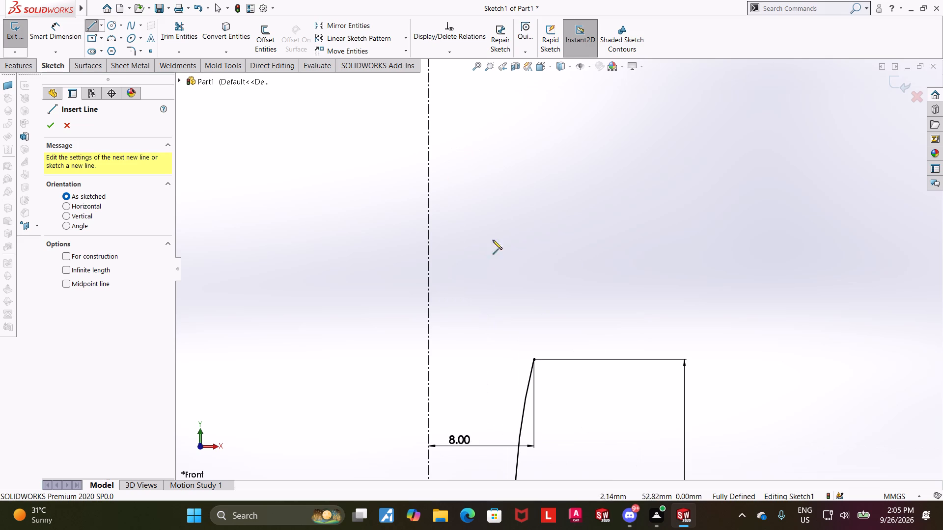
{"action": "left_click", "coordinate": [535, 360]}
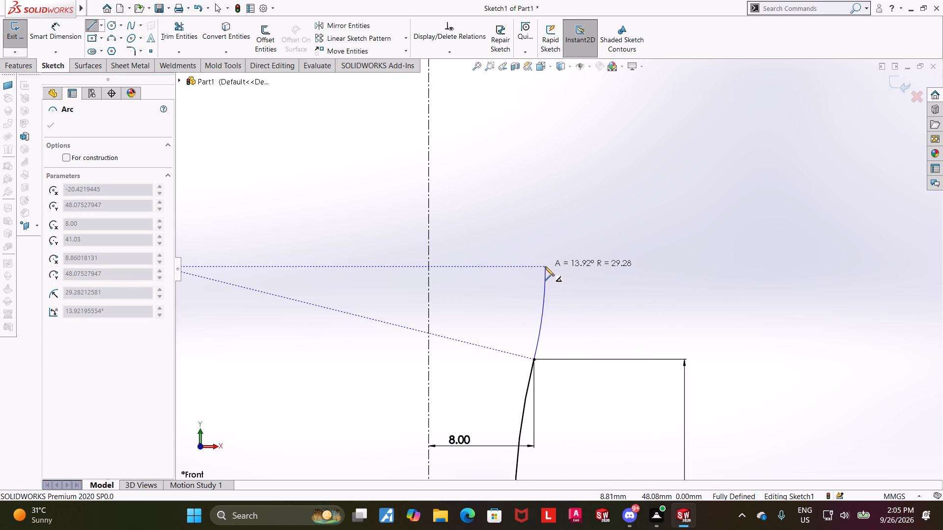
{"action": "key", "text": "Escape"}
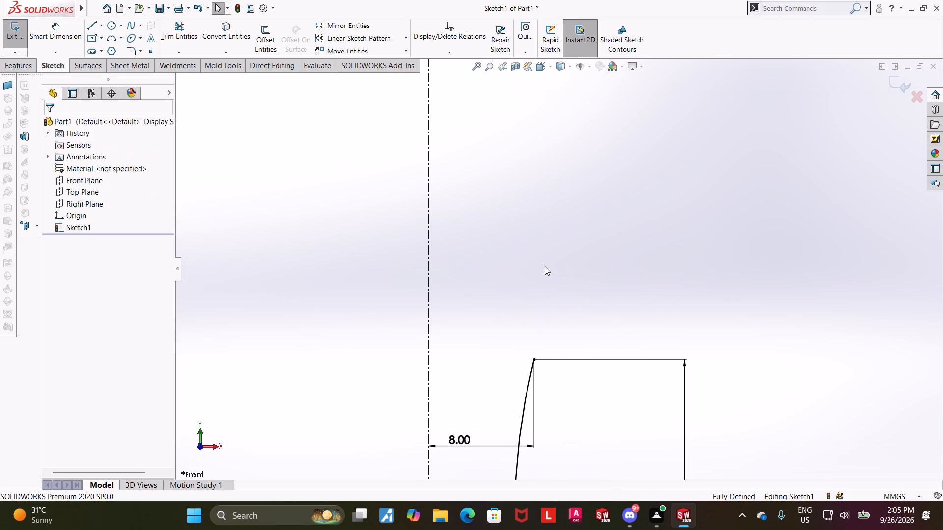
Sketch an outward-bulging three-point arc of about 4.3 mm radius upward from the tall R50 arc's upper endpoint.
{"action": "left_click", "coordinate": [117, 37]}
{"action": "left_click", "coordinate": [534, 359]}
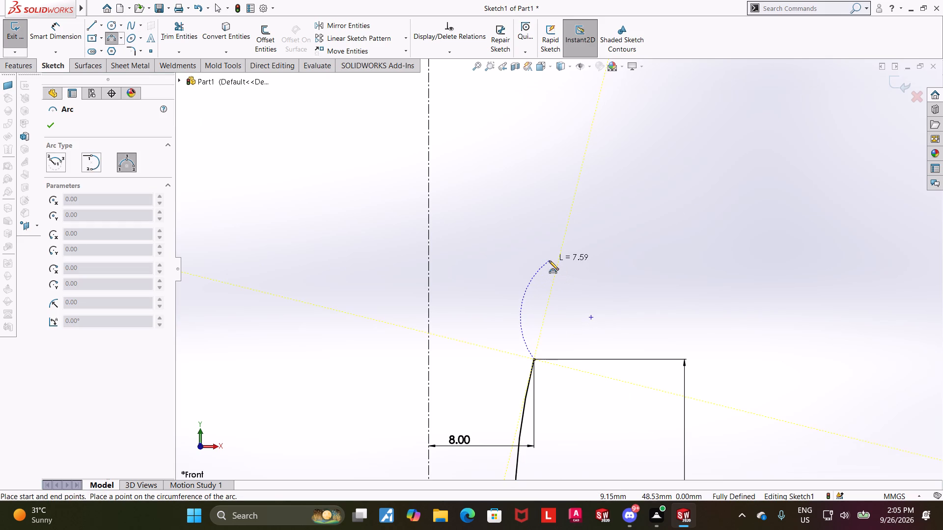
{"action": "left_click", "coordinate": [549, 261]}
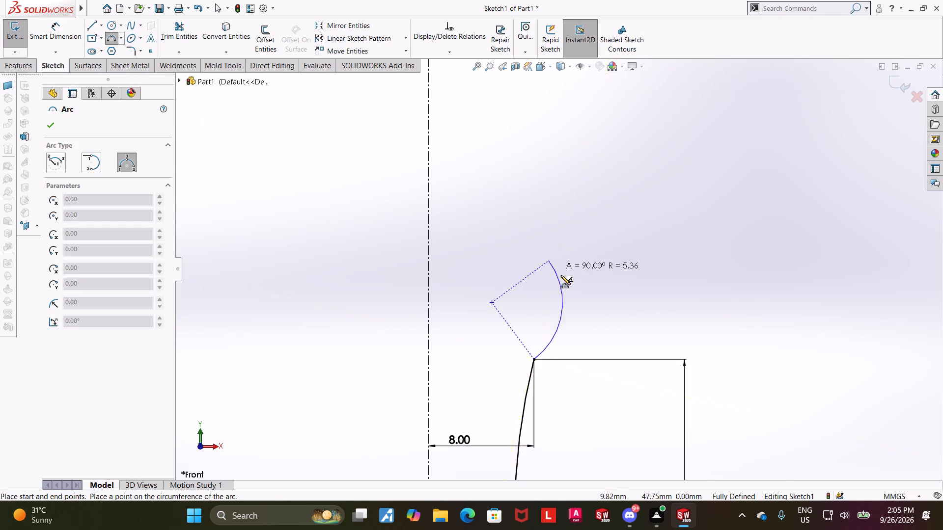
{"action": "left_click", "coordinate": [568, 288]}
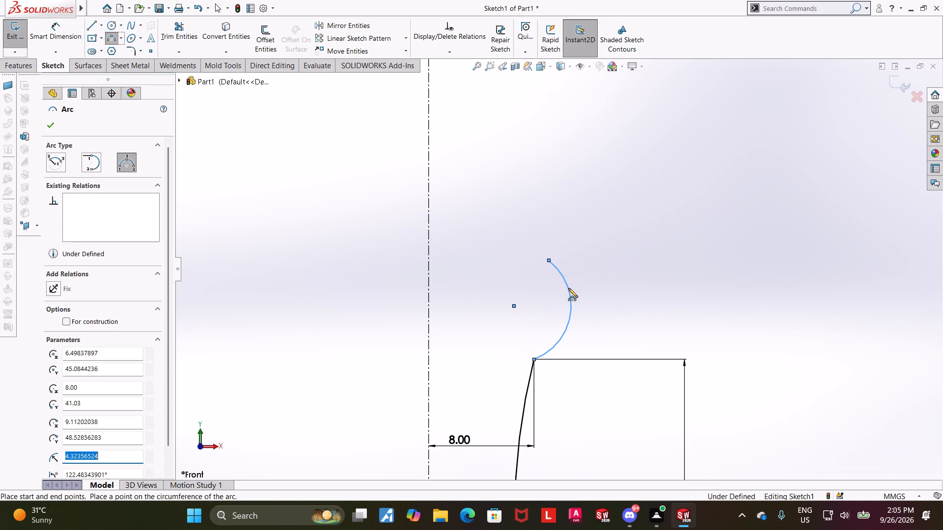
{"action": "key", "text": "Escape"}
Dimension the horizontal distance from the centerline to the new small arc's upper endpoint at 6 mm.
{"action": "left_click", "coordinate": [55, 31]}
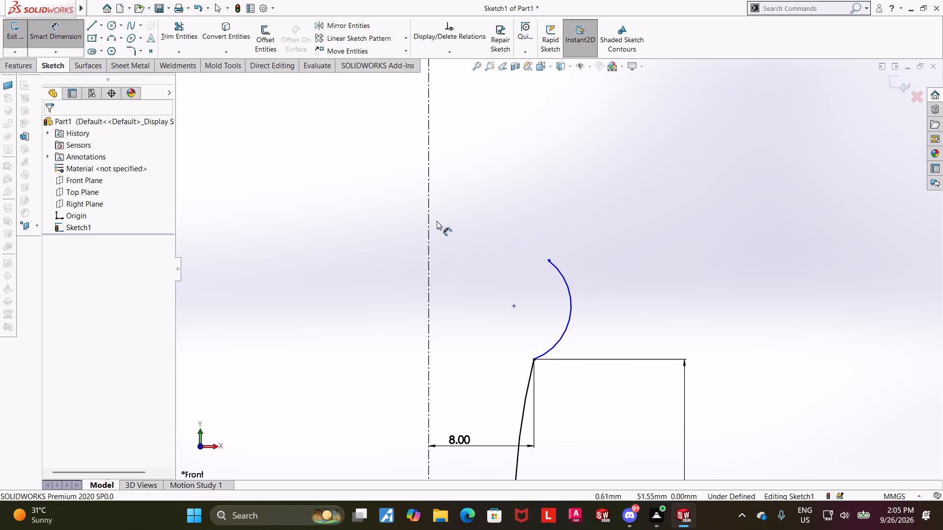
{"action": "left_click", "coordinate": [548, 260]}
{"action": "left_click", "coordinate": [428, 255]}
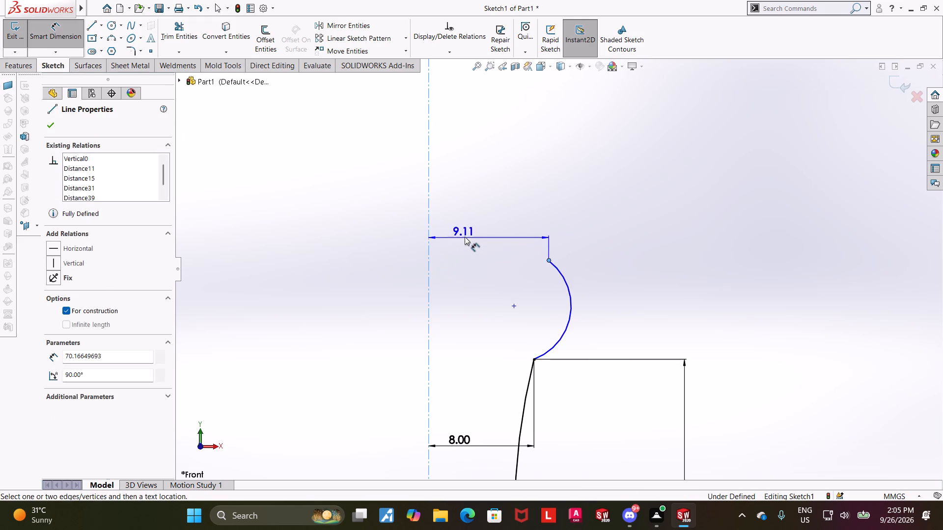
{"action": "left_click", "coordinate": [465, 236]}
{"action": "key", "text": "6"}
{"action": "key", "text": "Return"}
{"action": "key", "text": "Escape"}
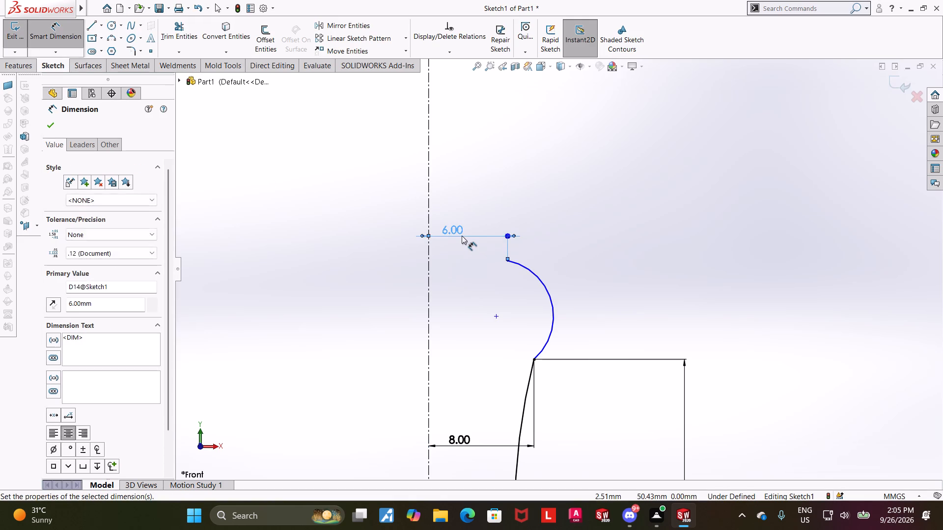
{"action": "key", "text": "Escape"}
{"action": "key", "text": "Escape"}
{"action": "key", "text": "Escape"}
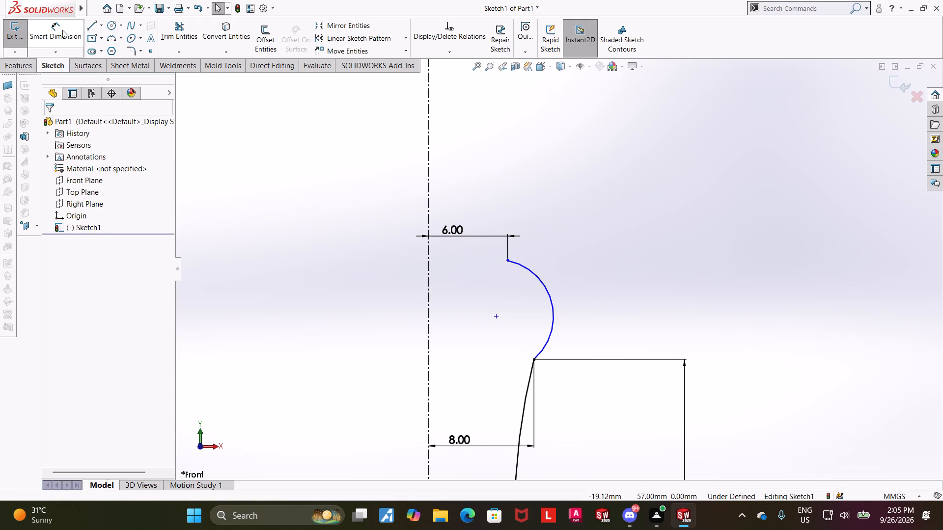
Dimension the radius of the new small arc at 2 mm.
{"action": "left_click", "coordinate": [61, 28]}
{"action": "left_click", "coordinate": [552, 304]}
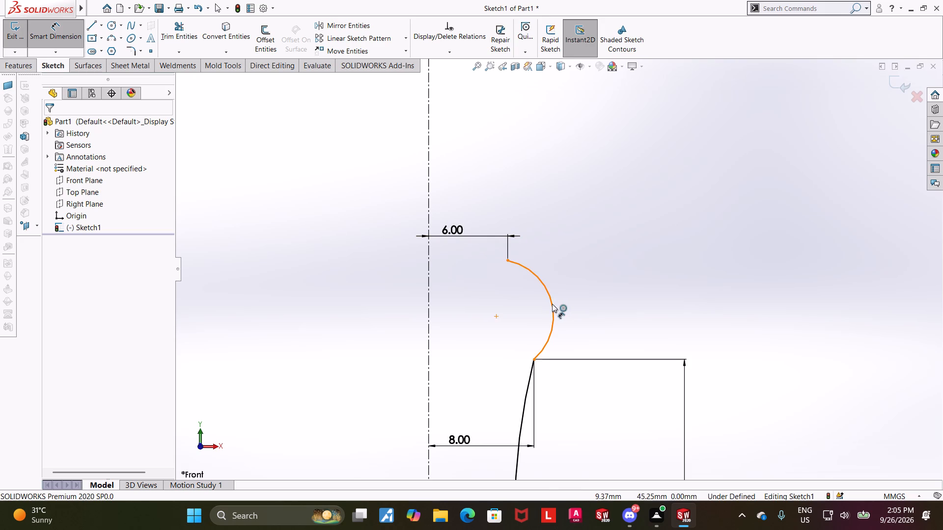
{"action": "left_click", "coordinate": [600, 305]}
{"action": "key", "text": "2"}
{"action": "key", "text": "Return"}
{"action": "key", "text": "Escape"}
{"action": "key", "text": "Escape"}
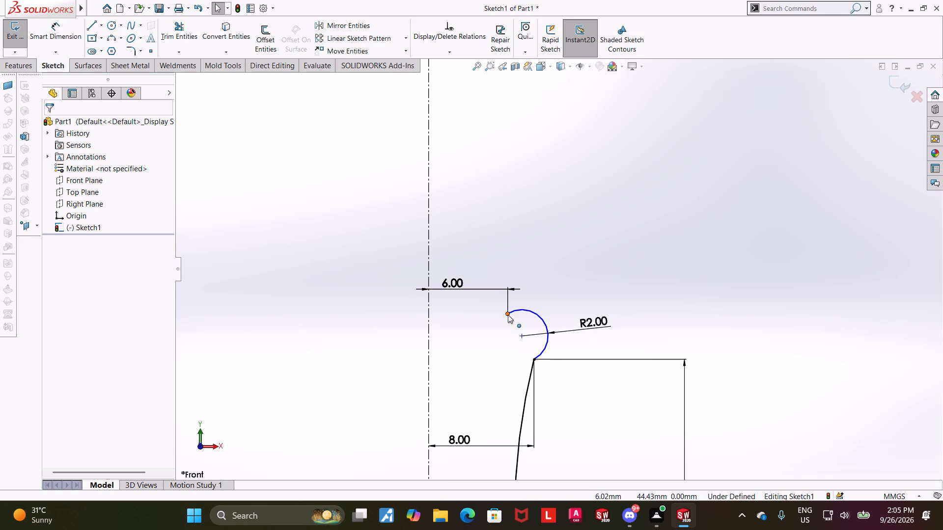
Set the horizontal distance from the centerline to the tall R50 arc's upper endpoint to 5 mm.
{"action": "scroll", "coordinate": [570, 379], "scroll_direction": "up", "scroll_amount": 4}
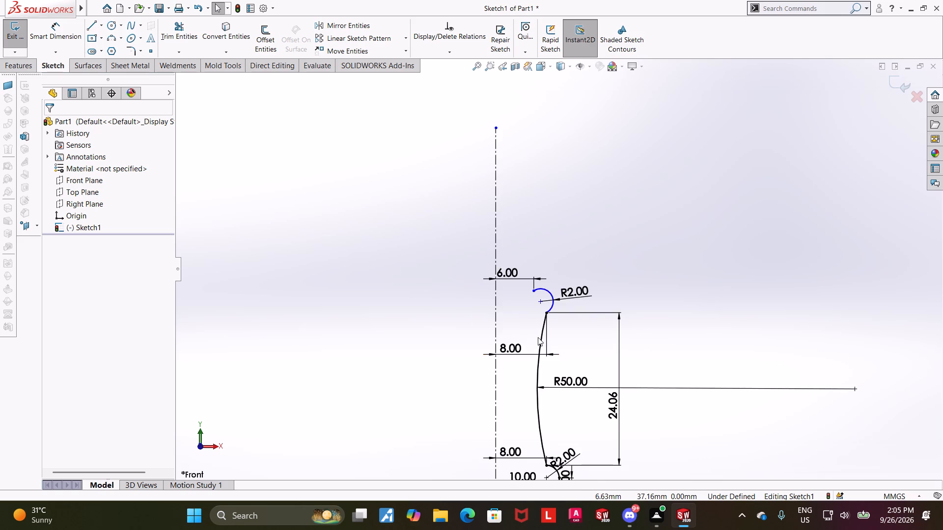
{"action": "scroll", "coordinate": [552, 337], "scroll_direction": "down", "scroll_amount": 2}
{"action": "scroll", "coordinate": [549, 343], "scroll_direction": "up", "scroll_amount": 4}
{"action": "scroll", "coordinate": [533, 333], "scroll_direction": "down", "scroll_amount": 2}
{"action": "double_click", "coordinate": [523, 291]}
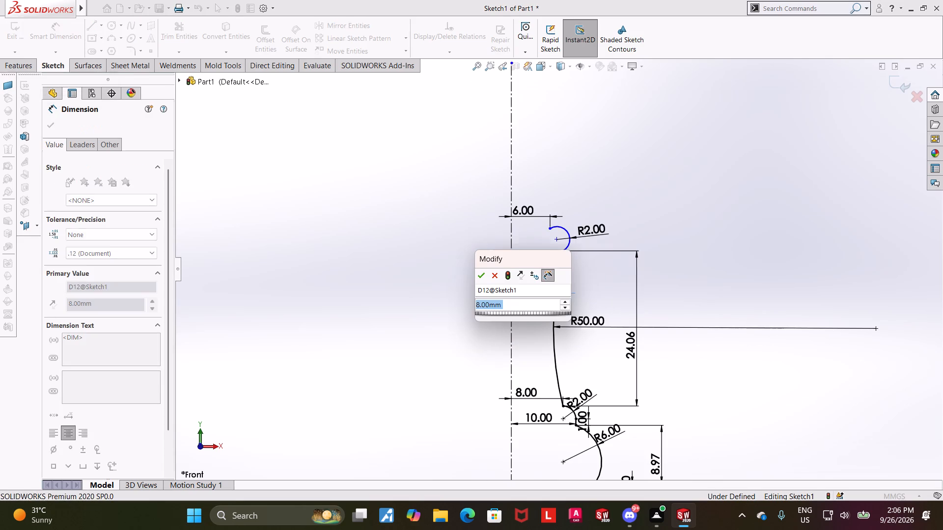
{"action": "key", "text": "5"}
{"action": "key", "text": "Return"}
{"action": "key", "text": "Escape"}
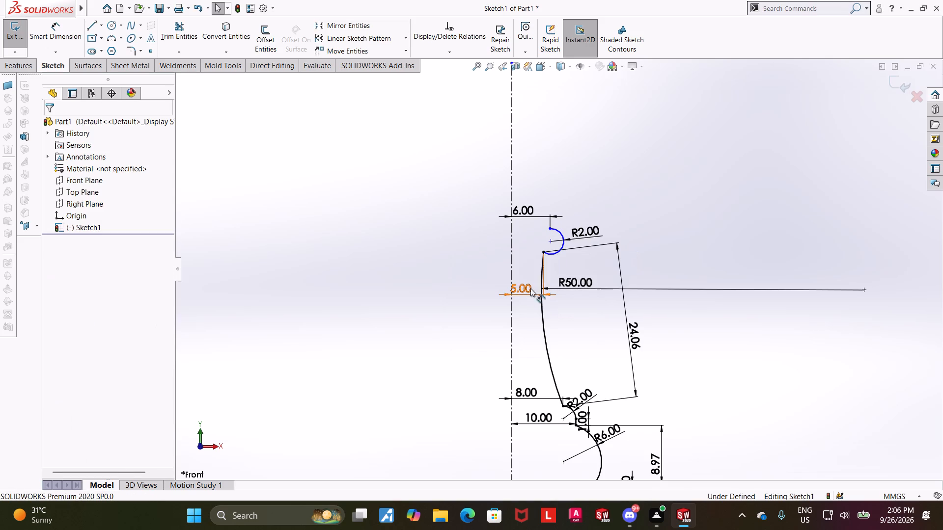
{"action": "key", "text": "Escape"}
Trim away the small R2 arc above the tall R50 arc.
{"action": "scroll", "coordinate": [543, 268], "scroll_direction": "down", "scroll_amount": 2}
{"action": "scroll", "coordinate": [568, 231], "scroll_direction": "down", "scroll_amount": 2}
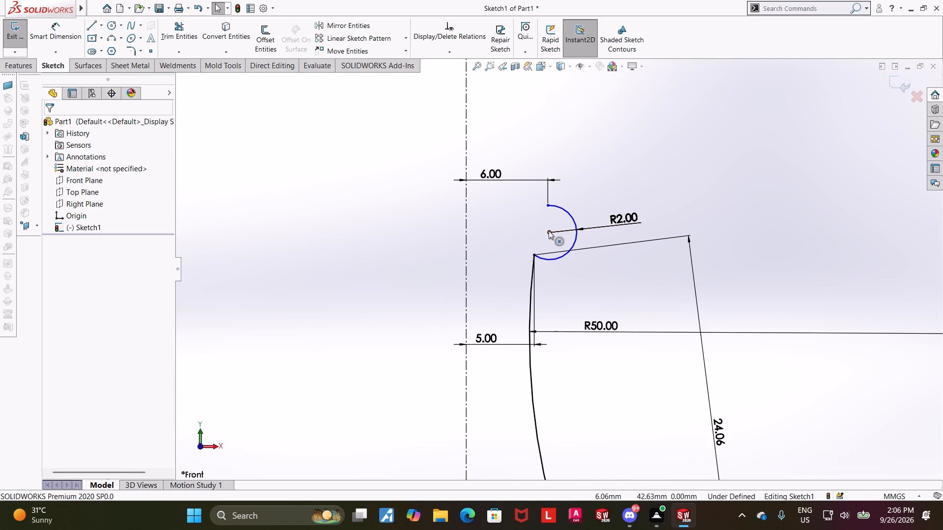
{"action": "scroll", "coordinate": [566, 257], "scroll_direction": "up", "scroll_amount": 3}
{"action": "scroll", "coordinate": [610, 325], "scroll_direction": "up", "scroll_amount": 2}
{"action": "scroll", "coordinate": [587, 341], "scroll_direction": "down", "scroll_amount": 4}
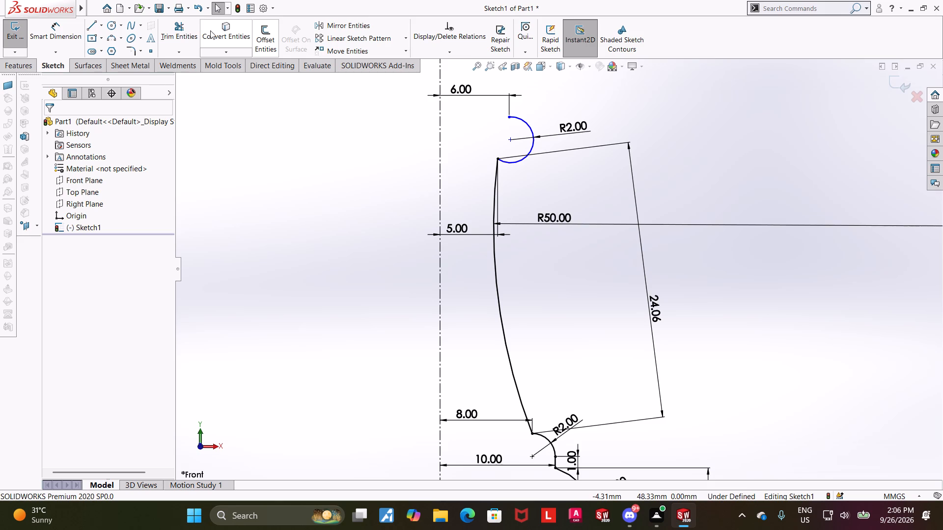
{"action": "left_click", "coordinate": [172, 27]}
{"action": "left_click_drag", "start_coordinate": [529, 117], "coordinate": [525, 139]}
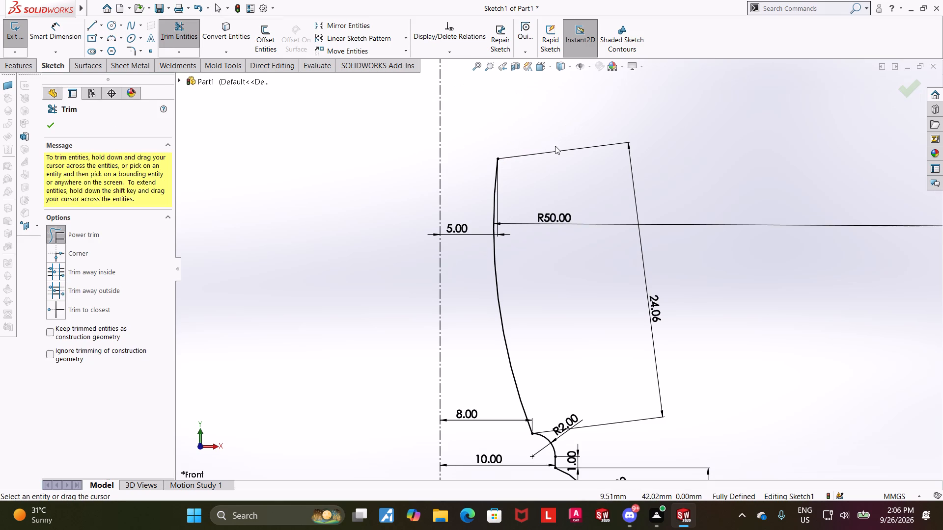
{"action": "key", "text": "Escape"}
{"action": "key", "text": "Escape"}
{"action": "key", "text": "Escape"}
Delete the slanted 24.06 mm dimension between the tall arc's endpoints.
{"action": "scroll", "coordinate": [556, 179], "scroll_direction": "up", "scroll_amount": 2}
{"action": "left_click", "coordinate": [709, 296]}
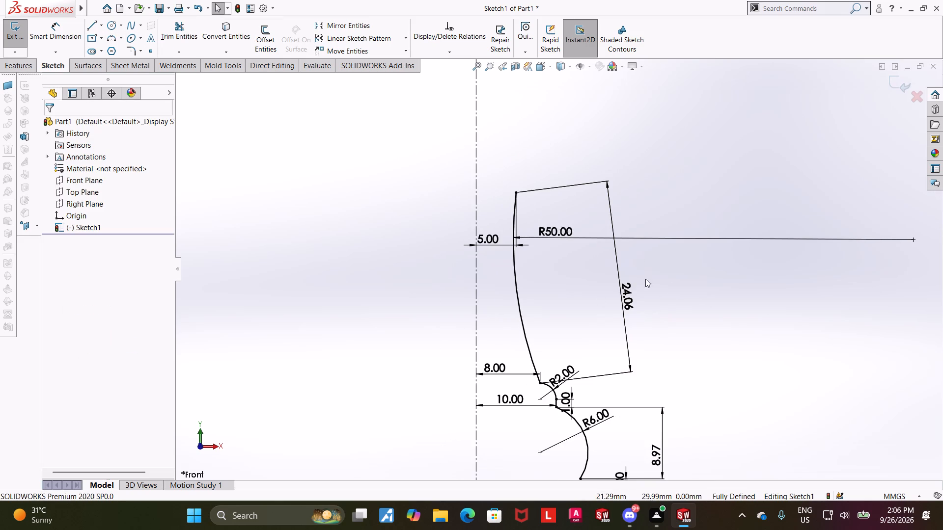
{"action": "right_click", "coordinate": [630, 293]}
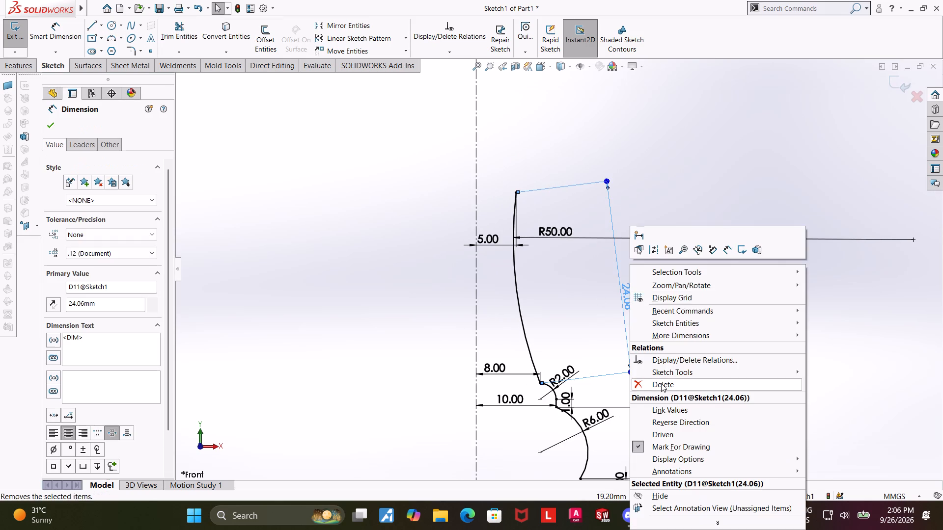
{"action": "left_click", "coordinate": [660, 384]}
Dimension the vertical distance between the tall R50 arc's two endpoints at 24.06 mm.
{"action": "left_click", "coordinate": [49, 33]}
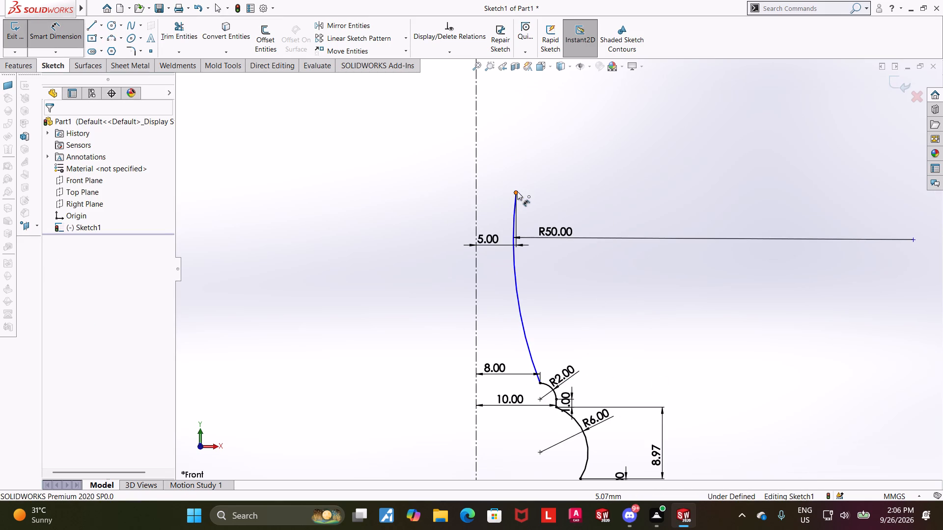
{"action": "left_click", "coordinate": [517, 191]}
{"action": "left_click", "coordinate": [539, 382]}
{"action": "left_click", "coordinate": [704, 336]}
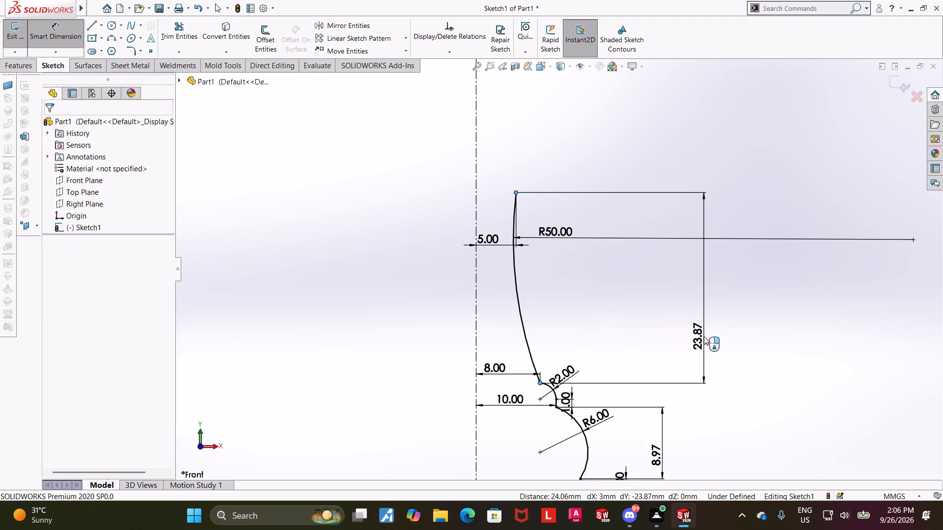
{"action": "type", "text": "34/05"}
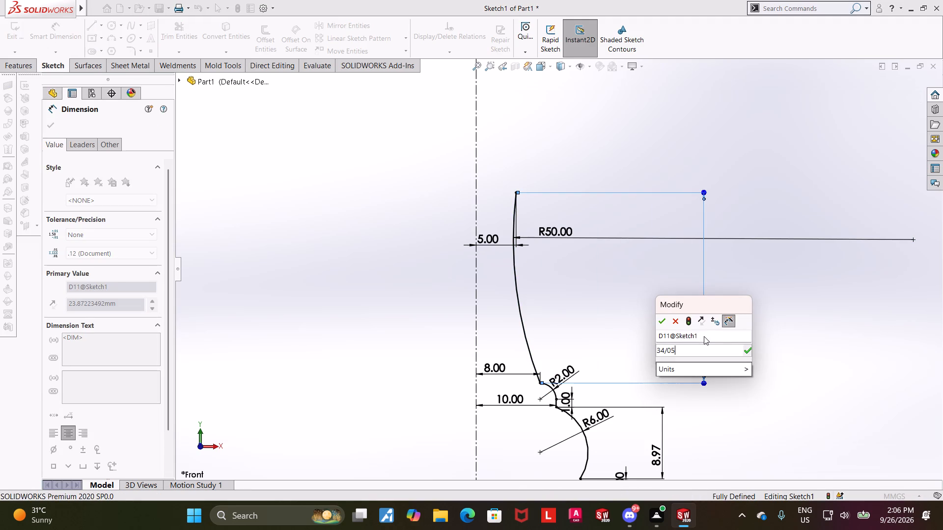
{"action": "key", "text": "BackSpace"}
{"action": "key", "text": "6"}
{"action": "key", "text": "Return"}
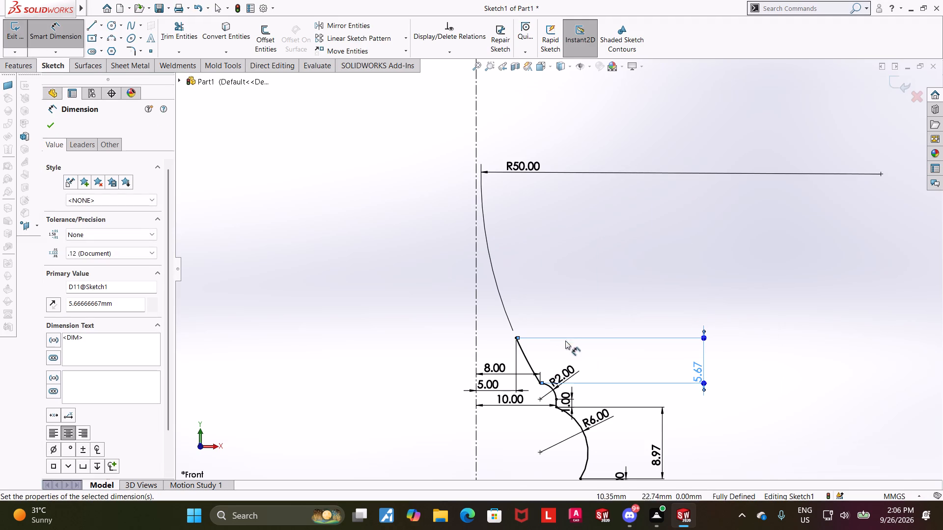
{"action": "double_click", "coordinate": [695, 375]}
{"action": "type", "text": "24.05"}
{"action": "key", "text": "BackSpace"}
{"action": "key", "text": "6"}
{"action": "key", "text": "Return"}
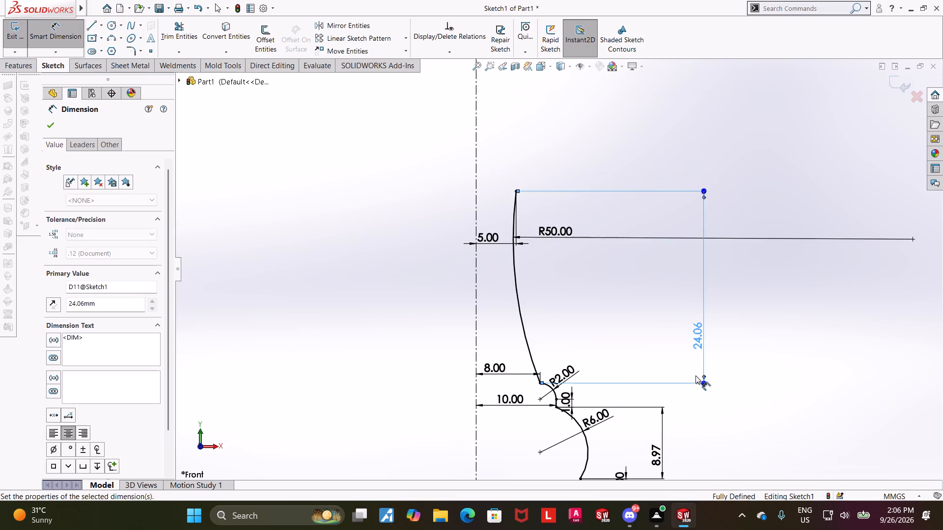
{"action": "key", "text": "Escape"}
{"action": "key", "text": "Escape"}
Sketch an outward-bulging three-point arc of about 3.3 mm radius upward from the tall R50 arc's upper endpoint.
{"action": "scroll", "coordinate": [519, 238], "scroll_direction": "down", "scroll_amount": 2}
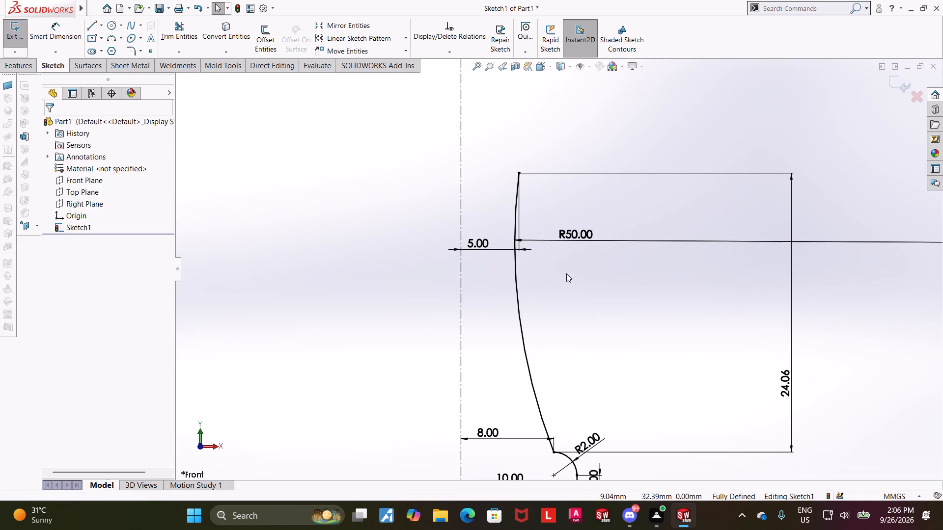
{"action": "scroll", "coordinate": [480, 115], "scroll_direction": "down", "scroll_amount": 1}
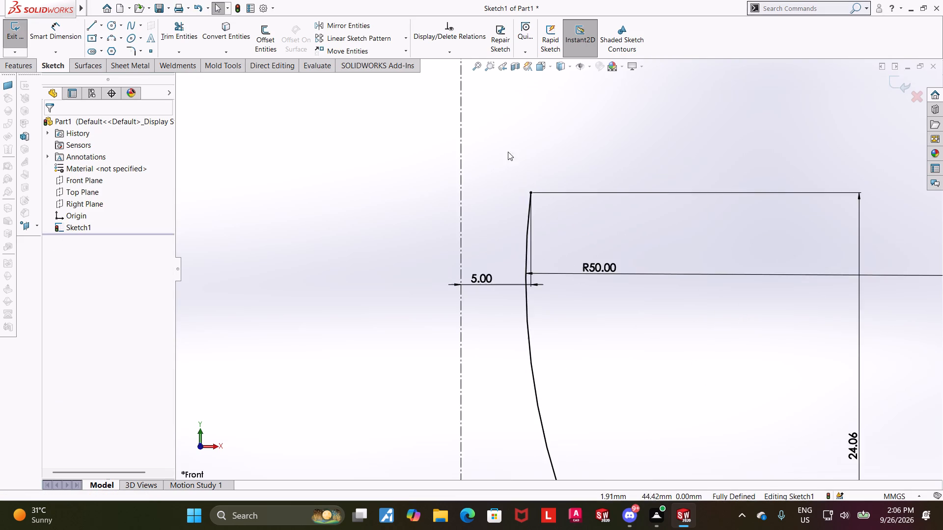
{"action": "scroll", "coordinate": [579, 158], "scroll_direction": "down", "scroll_amount": 1}
{"action": "left_click", "coordinate": [118, 39]}
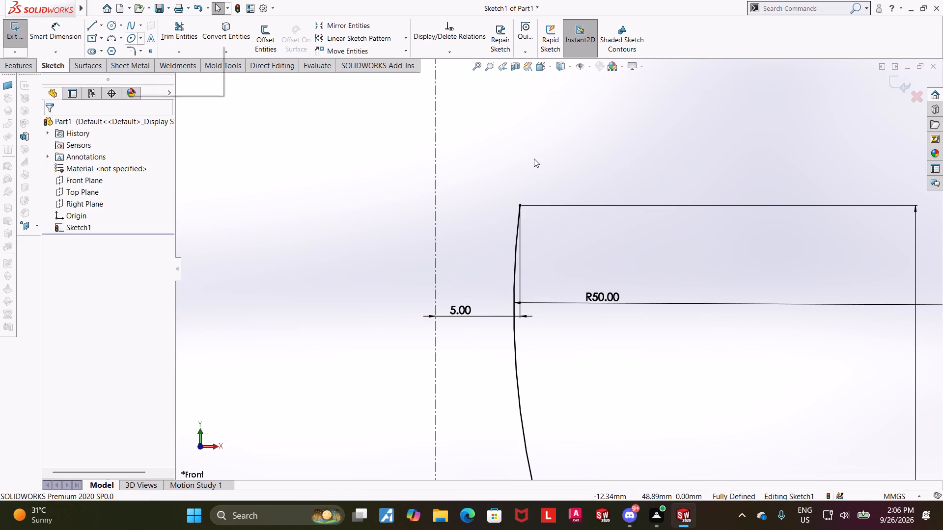
{"action": "left_click", "coordinate": [534, 159]}
{"action": "left_click", "coordinate": [114, 36]}
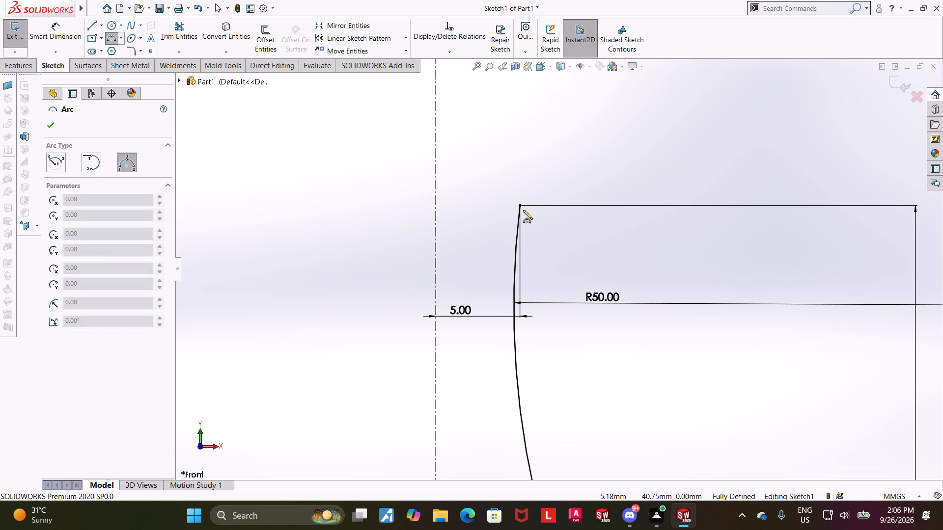
{"action": "left_click", "coordinate": [520, 204]}
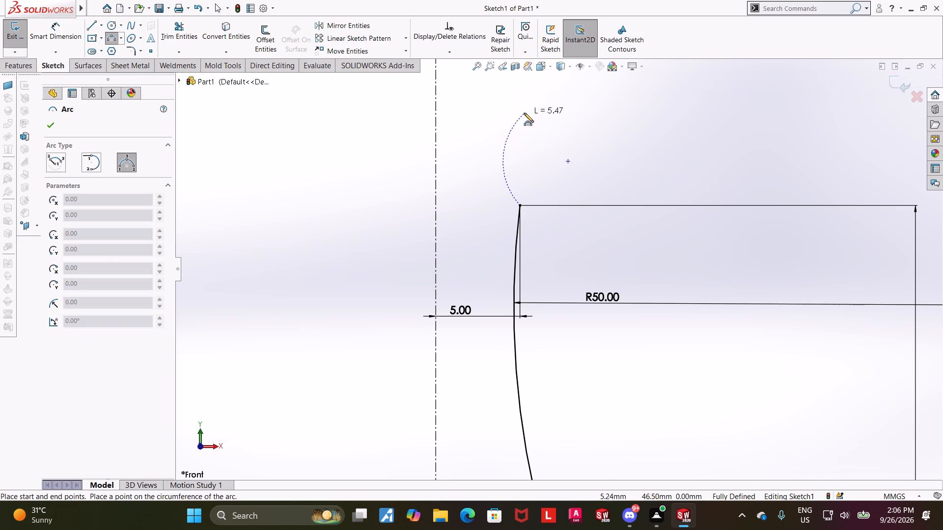
{"action": "left_click", "coordinate": [536, 117]}
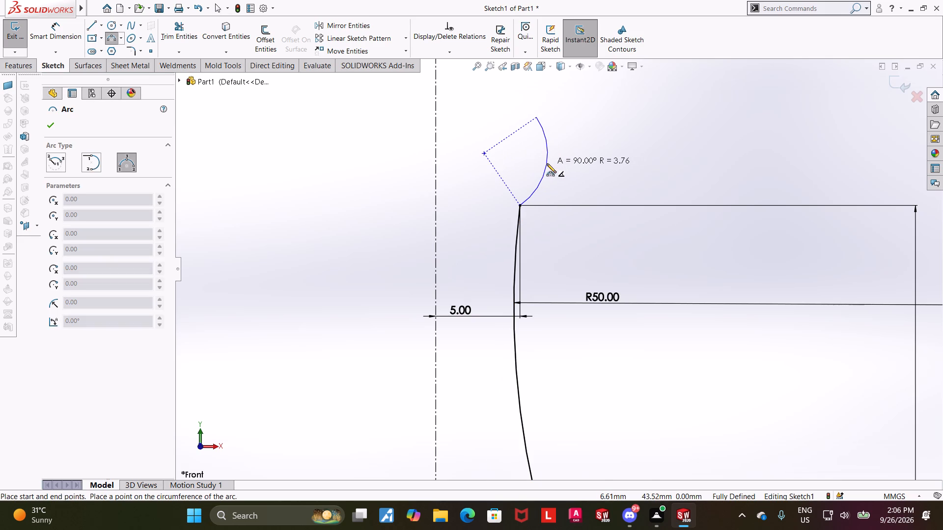
{"action": "left_click", "coordinate": [550, 165]}
{"action": "key", "text": "Escape"}
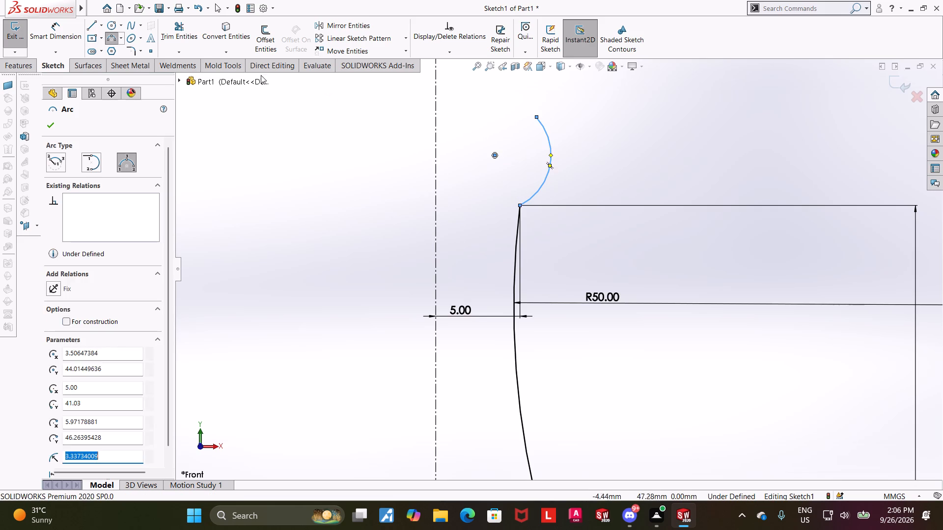
Dimension the radius of the new arc atop the tall R50 arc at 2 mm.
{"action": "left_click", "coordinate": [42, 38]}
{"action": "left_click", "coordinate": [551, 151]}
{"action": "left_click", "coordinate": [569, 146]}
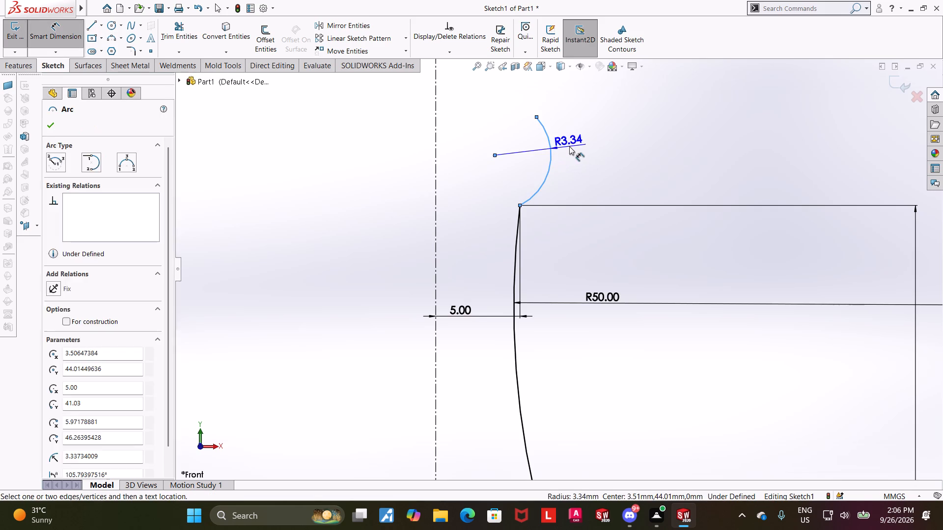
{"action": "key", "text": "2"}
{"action": "key", "text": "Return"}
{"action": "key", "text": "Escape"}
{"action": "key", "text": "Escape"}
{"action": "key", "text": "Escape"}
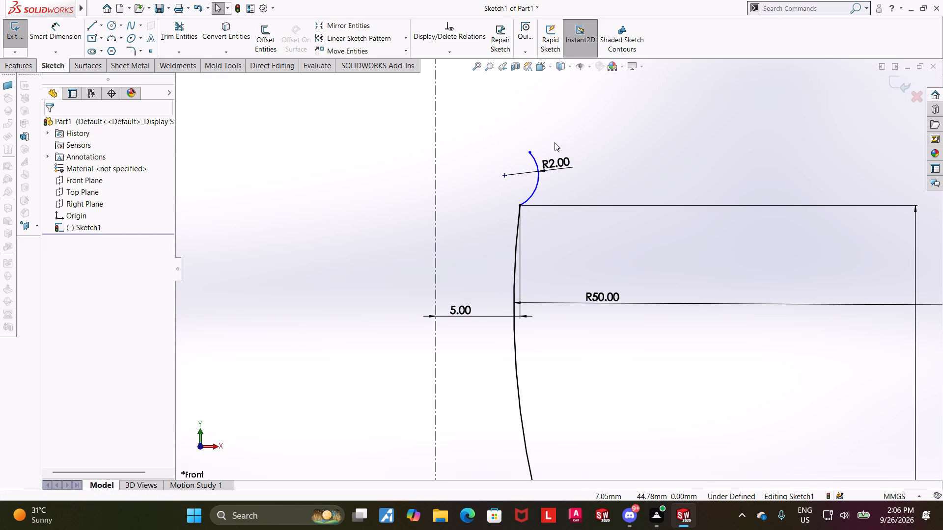
Dimension the vertical distance between the two endpoints of the R2 arc atop the tall R50 arc at 3.26 mm.
{"action": "left_click", "coordinate": [56, 32]}
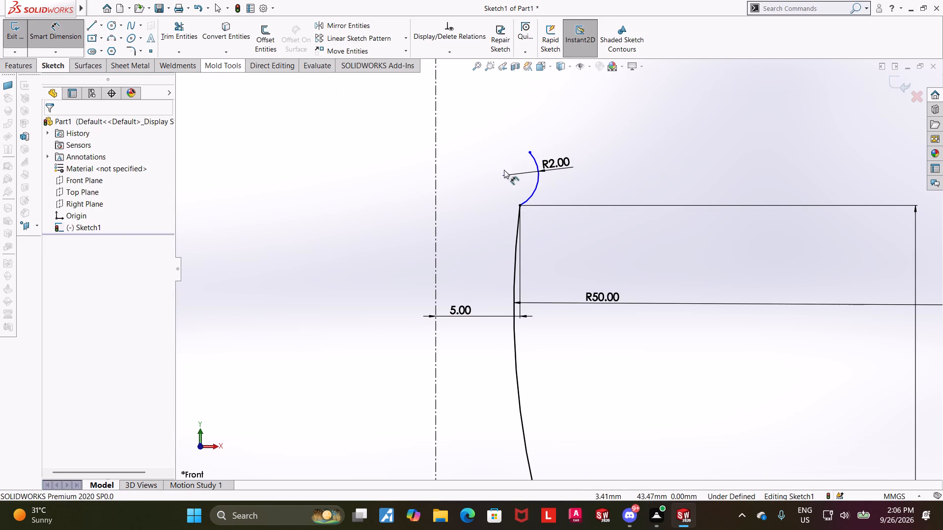
{"action": "left_click", "coordinate": [519, 205]}
{"action": "left_click", "coordinate": [530, 150]}
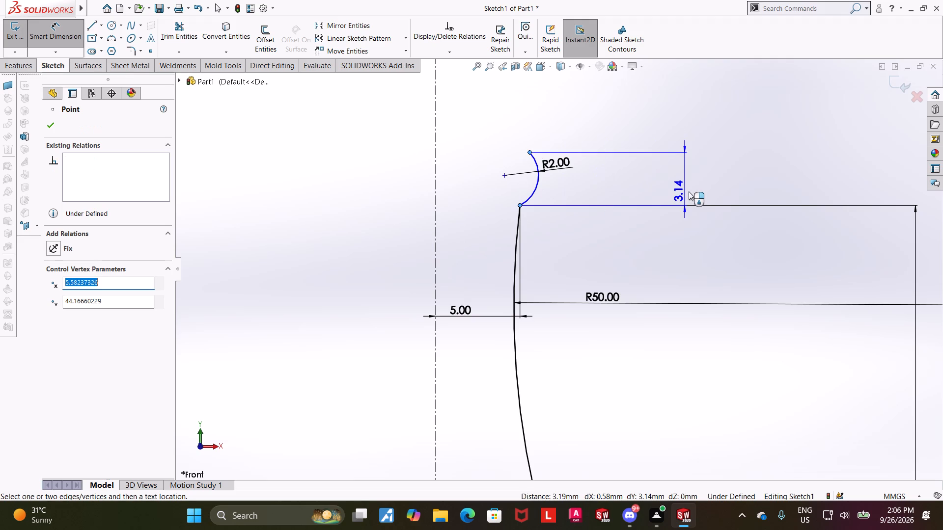
{"action": "left_click", "coordinate": [689, 191]}
{"action": "type", "text": "3.26"}
{"action": "key", "text": "Return"}
{"action": "key", "text": "Escape"}
{"action": "key", "text": "Escape"}
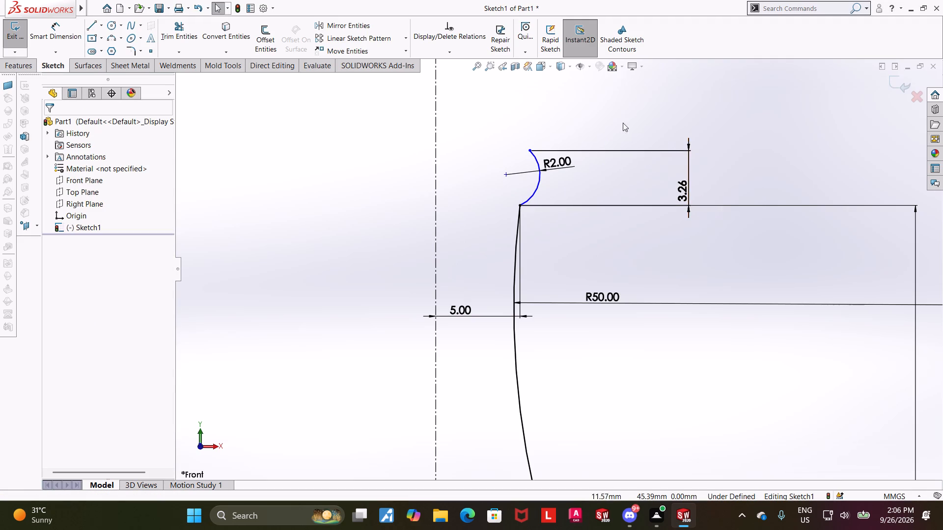
Dimension the horizontal distance from the upper R2 arc's top endpoint to the centerline at 6 mm.
{"action": "left_click", "coordinate": [66, 29]}
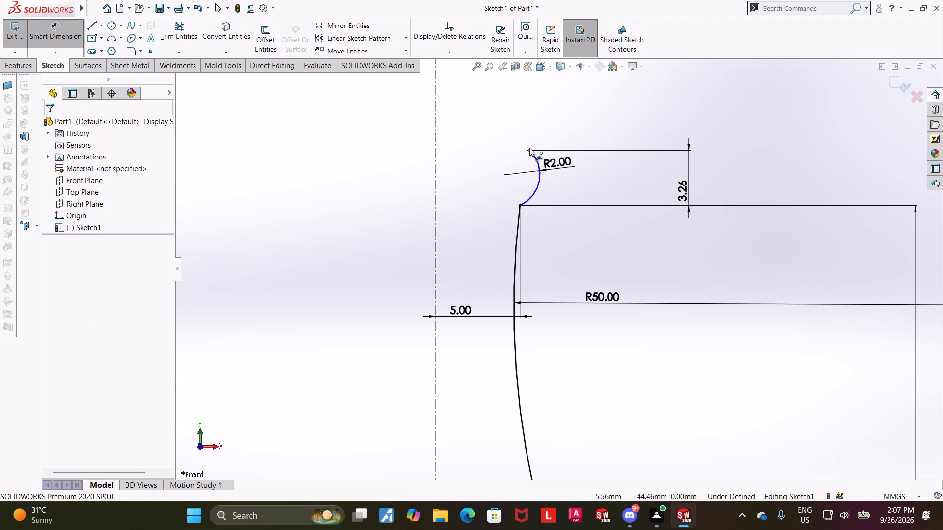
{"action": "left_click", "coordinate": [529, 148]}
{"action": "left_click", "coordinate": [436, 179]}
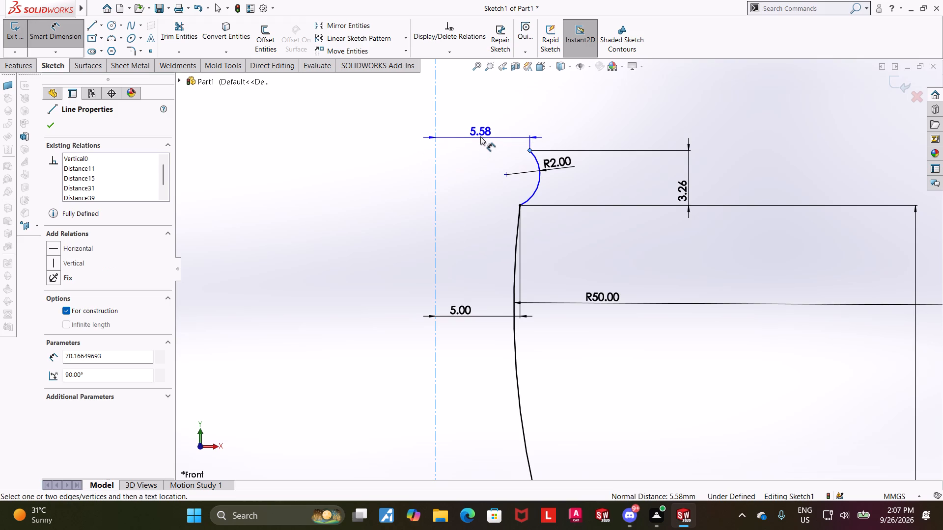
{"action": "left_click", "coordinate": [480, 136]}
{"action": "key", "text": "6"}
{"action": "key", "text": "Return"}
{"action": "key", "text": "Escape"}
{"action": "key", "text": "Escape"}
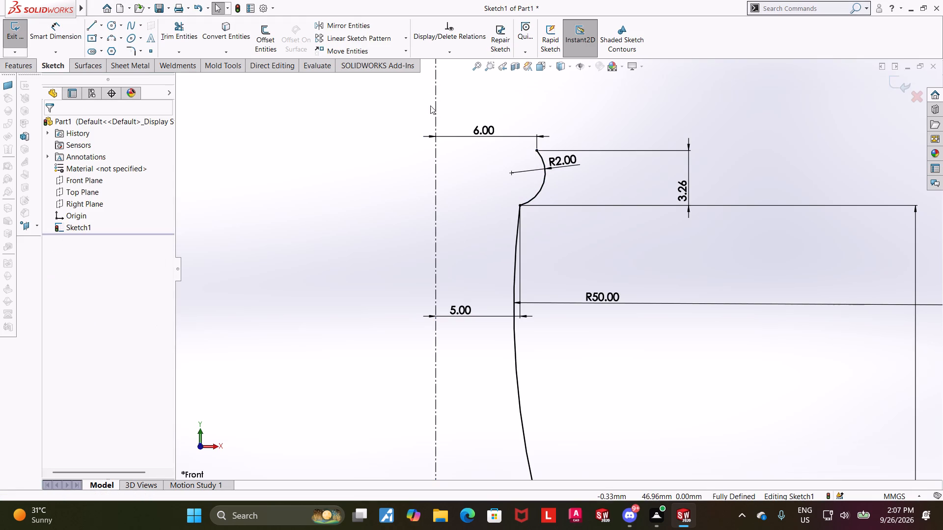
Sketch an outward-bulging three-point arc about 17 mm tall from the upper R2 arc's top endpoint to the centerline.
{"action": "scroll", "coordinate": [659, 171], "scroll_direction": "up", "scroll_amount": 5}
{"action": "scroll", "coordinate": [591, 143], "scroll_direction": "down", "scroll_amount": 3}
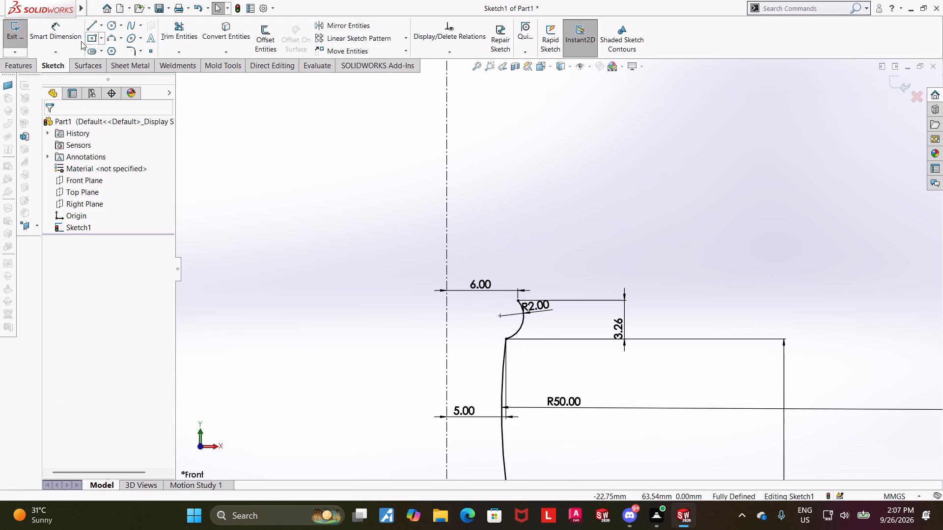
{"action": "left_click", "coordinate": [110, 40]}
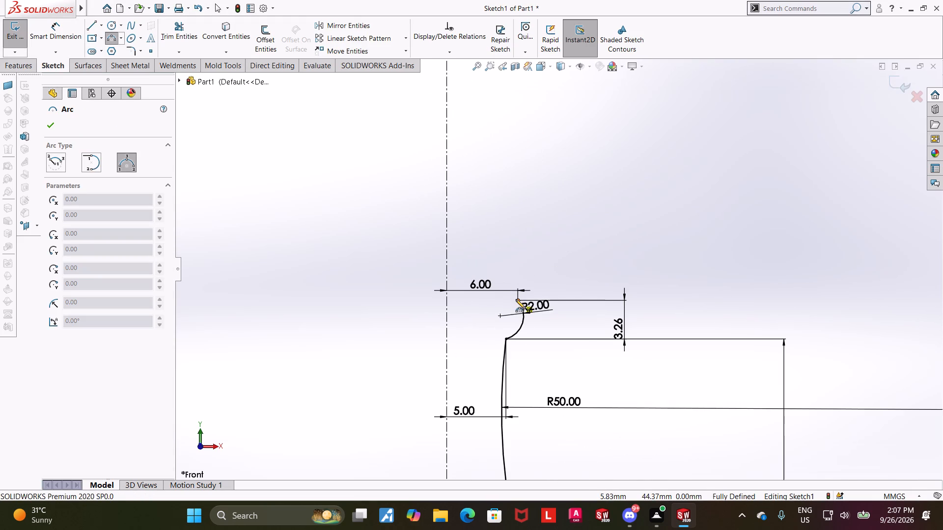
{"action": "left_click", "coordinate": [516, 299]}
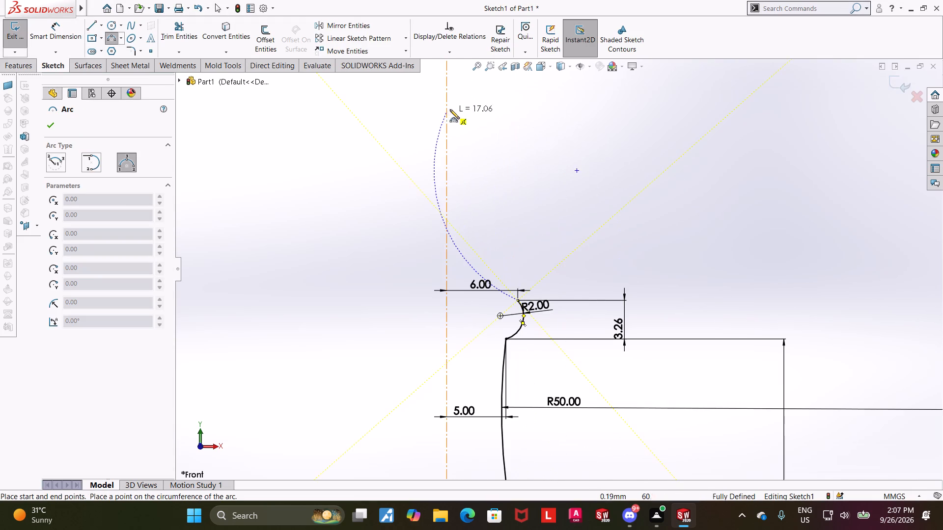
{"action": "left_click", "coordinate": [446, 99]}
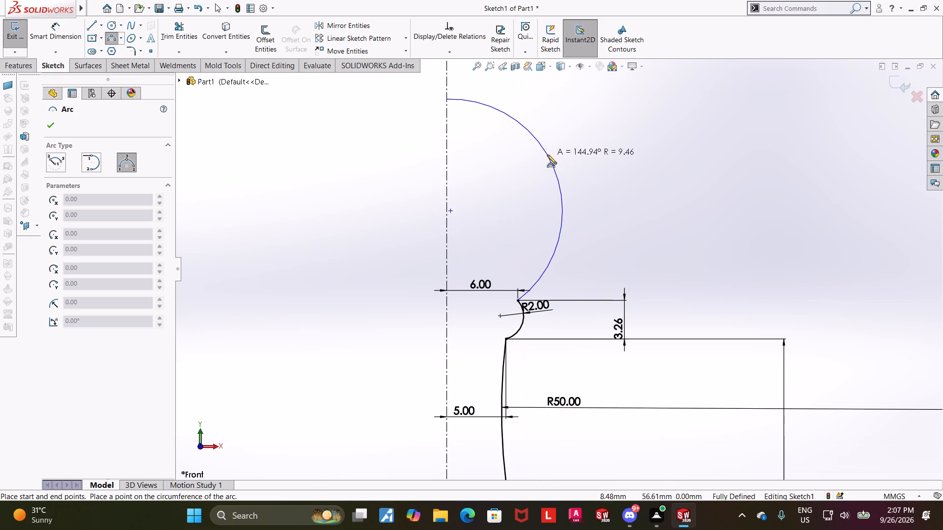
{"action": "double_click", "coordinate": [539, 151]}
{"action": "key", "text": "Escape"}
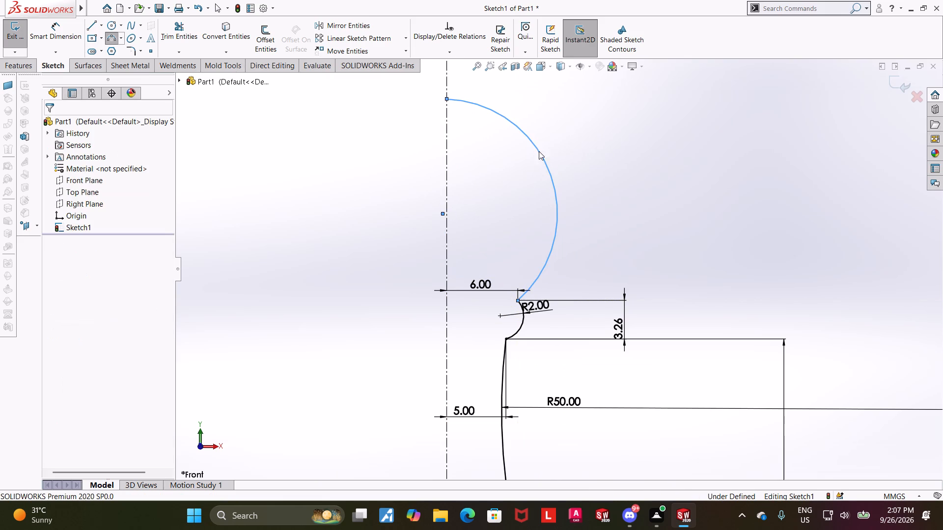
{"action": "key", "text": "Escape"}
{"action": "key", "text": "Escape"}
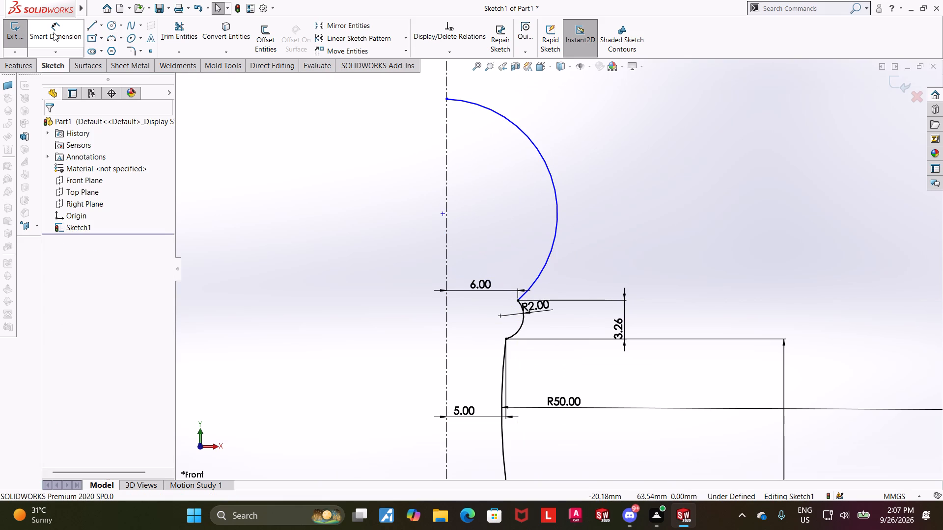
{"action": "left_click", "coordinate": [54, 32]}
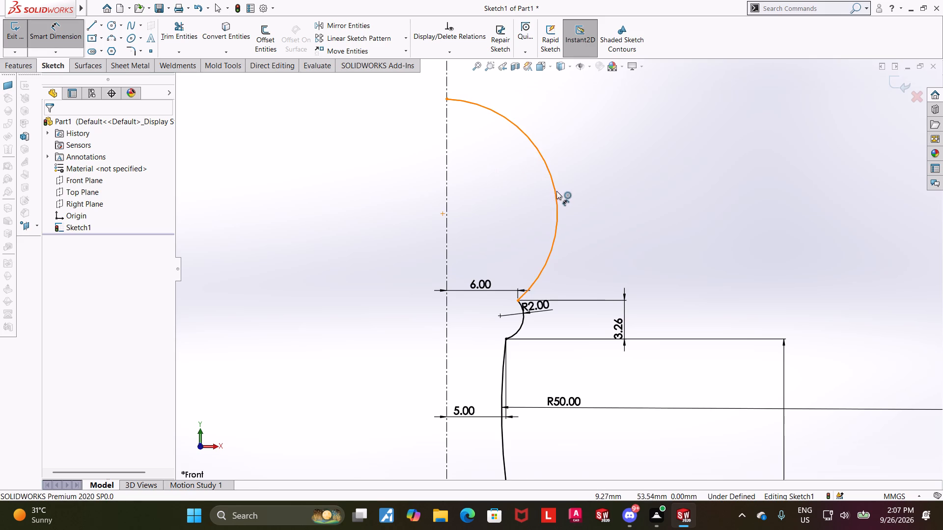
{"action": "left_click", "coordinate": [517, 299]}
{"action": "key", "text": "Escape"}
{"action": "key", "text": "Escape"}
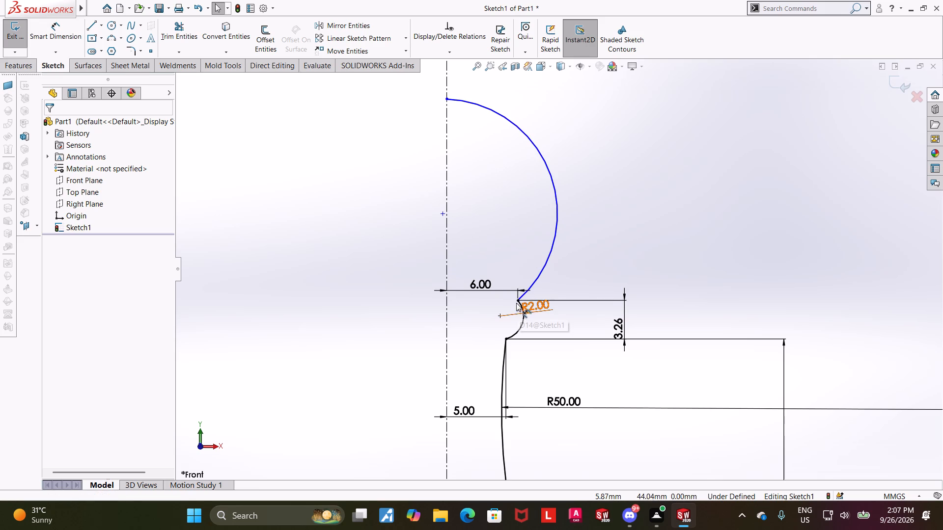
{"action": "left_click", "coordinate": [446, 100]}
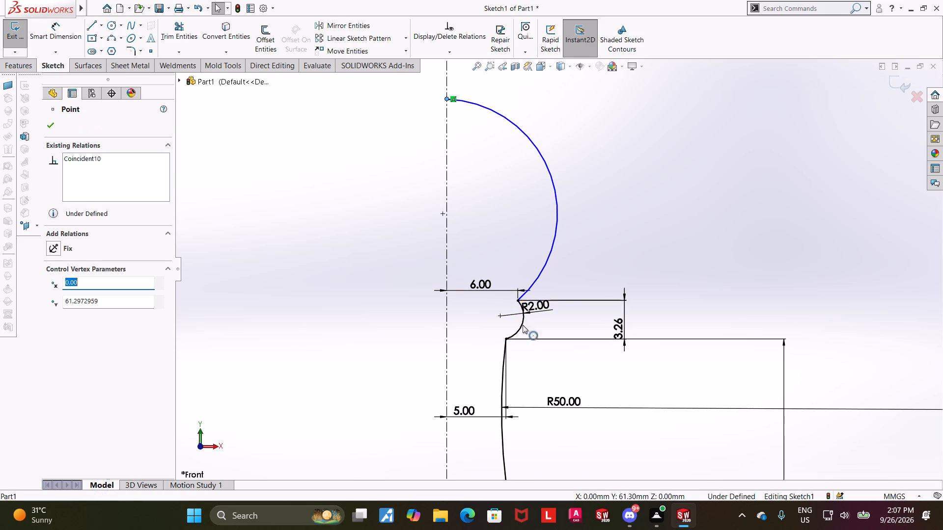
Dimension the vertical distance between the large head arc's two endpoints at 15.71 mm.
{"action": "left_click", "coordinate": [55, 28]}
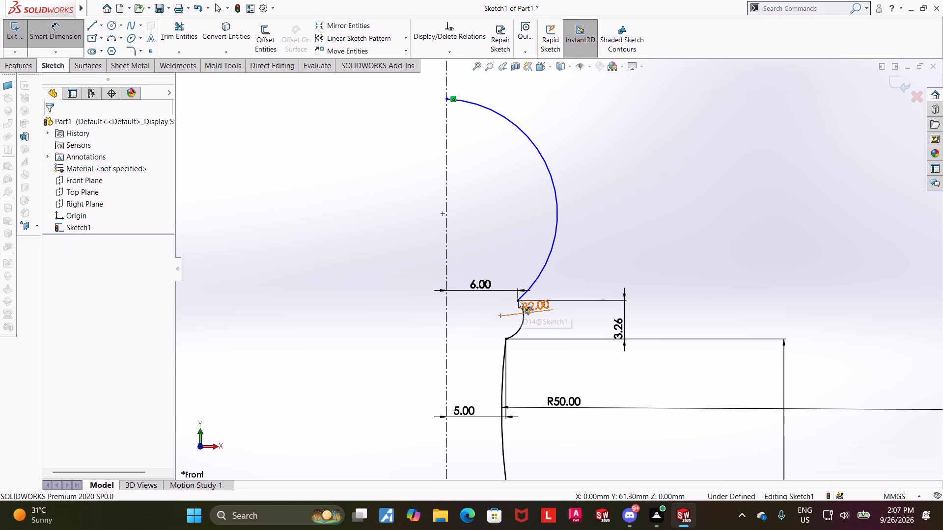
{"action": "scroll", "coordinate": [524, 296], "scroll_direction": "down", "scroll_amount": 5}
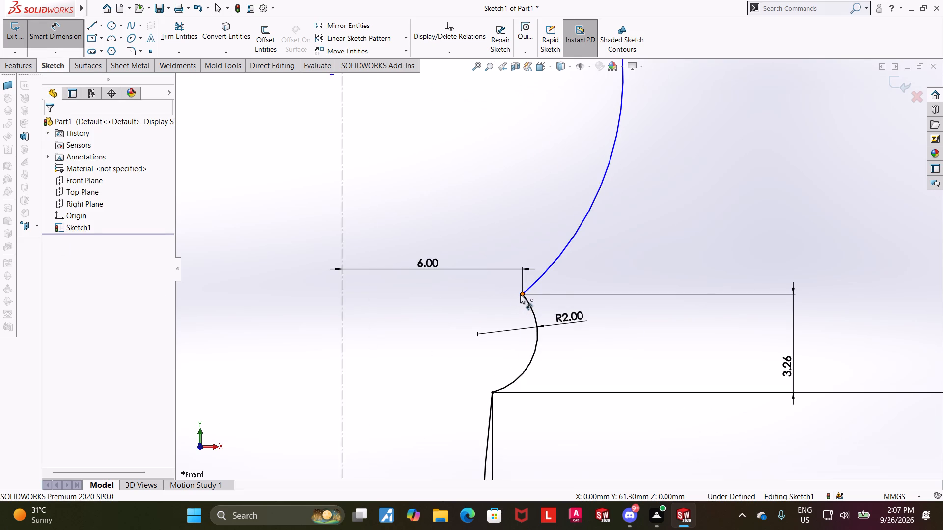
{"action": "left_click", "coordinate": [520, 295]}
{"action": "scroll", "coordinate": [673, 247], "scroll_direction": "up", "scroll_amount": 2}
{"action": "scroll", "coordinate": [602, 239], "scroll_direction": "up", "scroll_amount": 6}
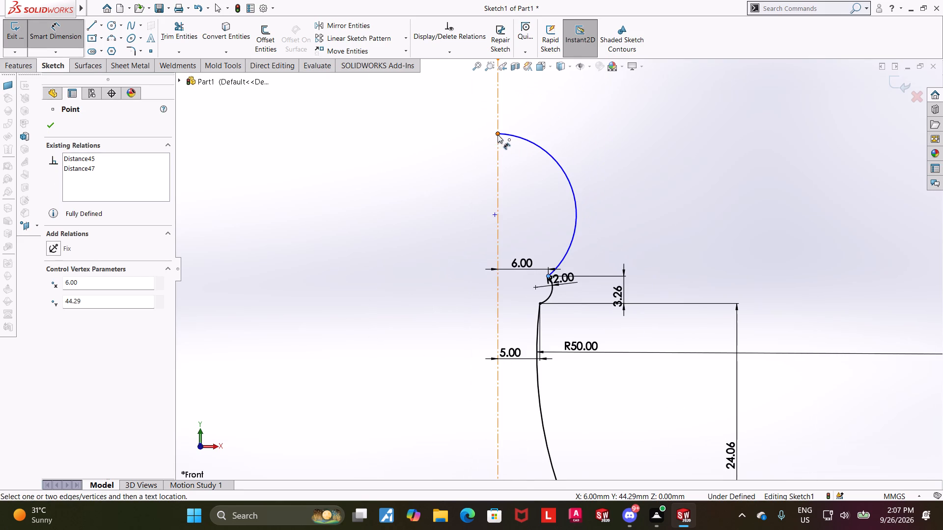
{"action": "left_click", "coordinate": [498, 134]}
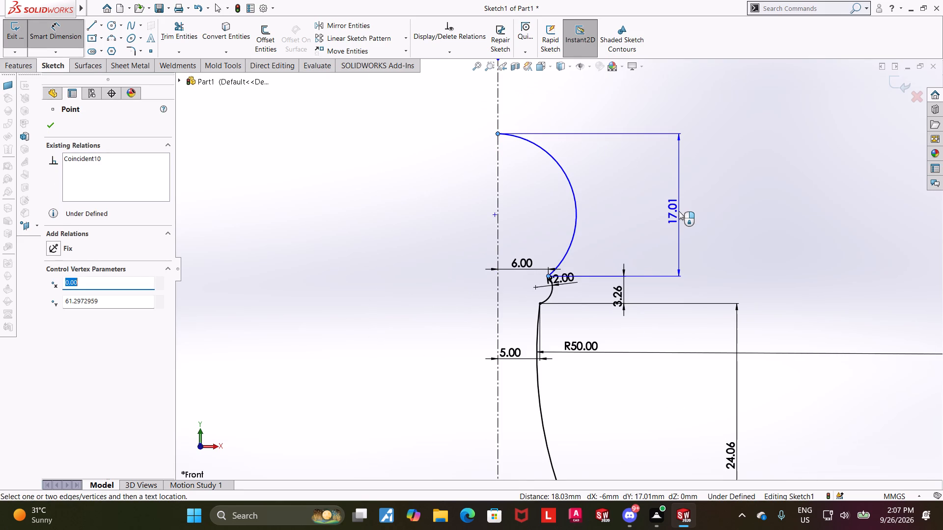
{"action": "left_click", "coordinate": [679, 211]}
{"action": "type", "text": "15"}
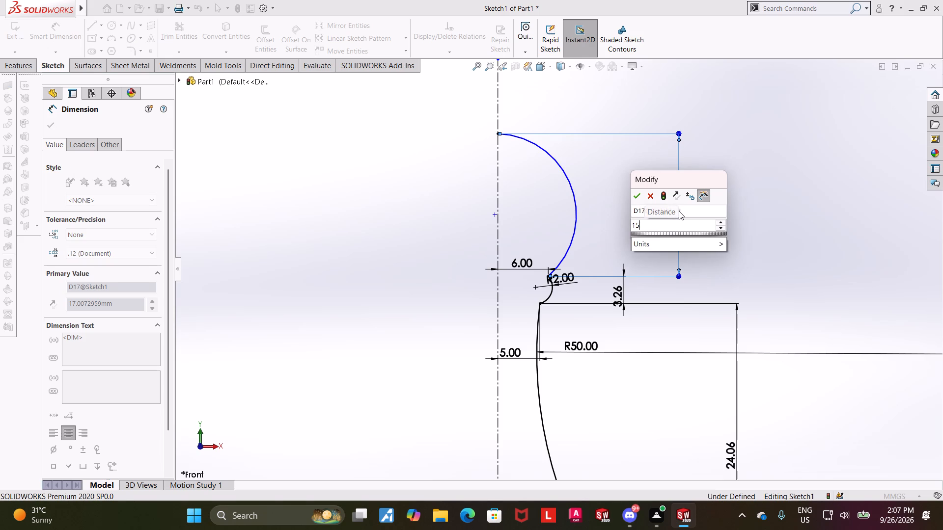
{"action": "key", "text": "period"}
{"action": "type", "text": "71"}
{"action": "key", "text": "Return"}
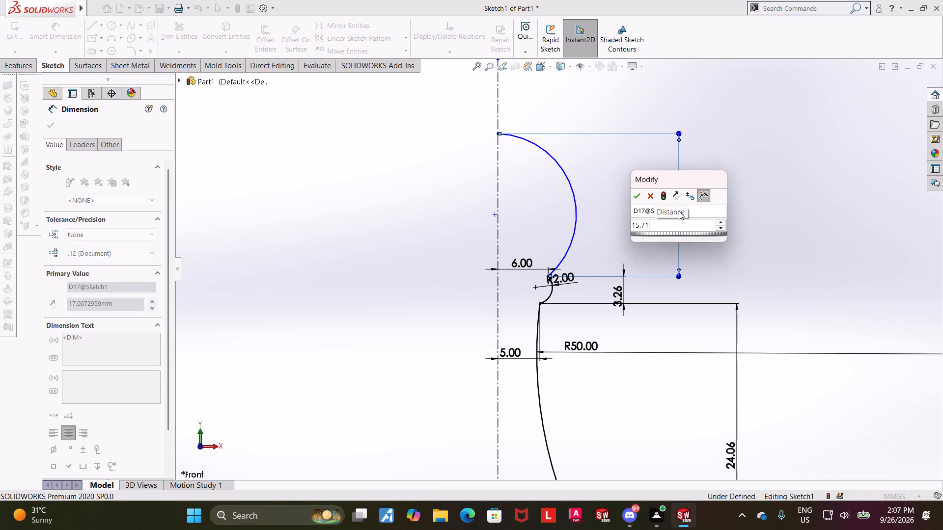
{"action": "key", "text": "Escape"}
{"action": "key", "text": "Escape"}
{"action": "key", "text": "Escape"}
{"action": "scroll", "coordinate": [589, 225], "scroll_direction": "up", "scroll_amount": 4}
{"action": "scroll", "coordinate": [636, 350], "scroll_direction": "up", "scroll_amount": 6}
{"action": "scroll", "coordinate": [612, 330], "scroll_direction": "down", "scroll_amount": 4}
{"action": "key", "text": "Escape"}
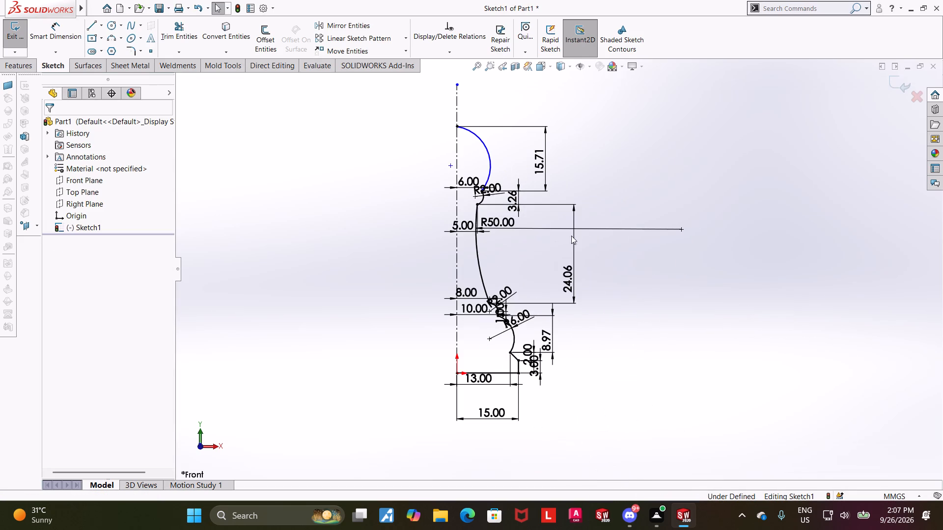
{"action": "key", "text": "Escape"}
Measure the profile's overall height from the head arc's top endpoint to the base line, without keeping a dimension.
{"action": "scroll", "coordinate": [412, 143], "scroll_direction": "down", "scroll_amount": 1}
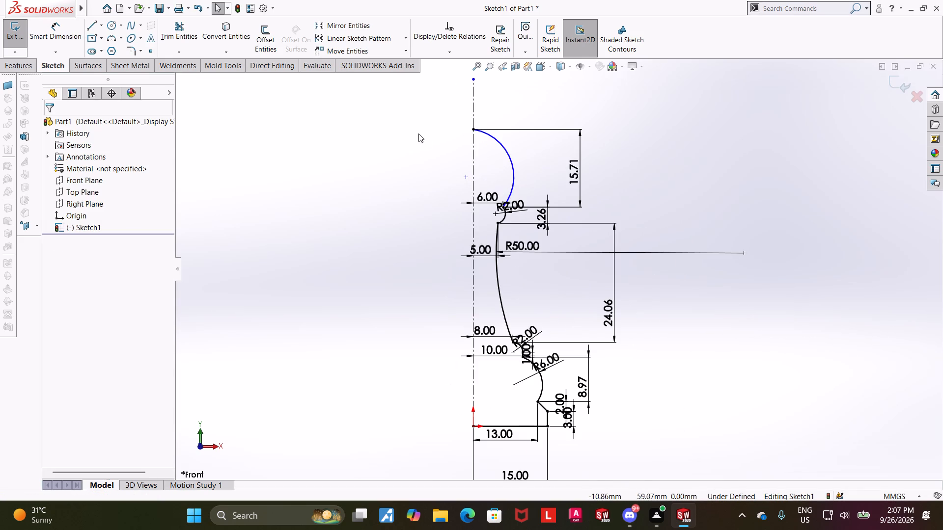
{"action": "scroll", "coordinate": [401, 121], "scroll_direction": "up", "scroll_amount": 4}
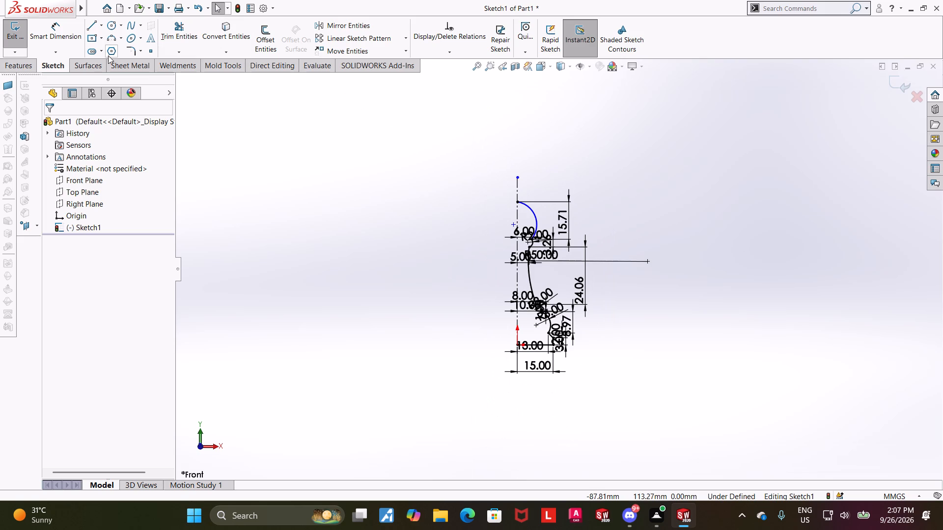
{"action": "left_click", "coordinate": [55, 34]}
{"action": "left_click", "coordinate": [517, 201]}
{"action": "scroll", "coordinate": [538, 330], "scroll_direction": "down", "scroll_amount": 4}
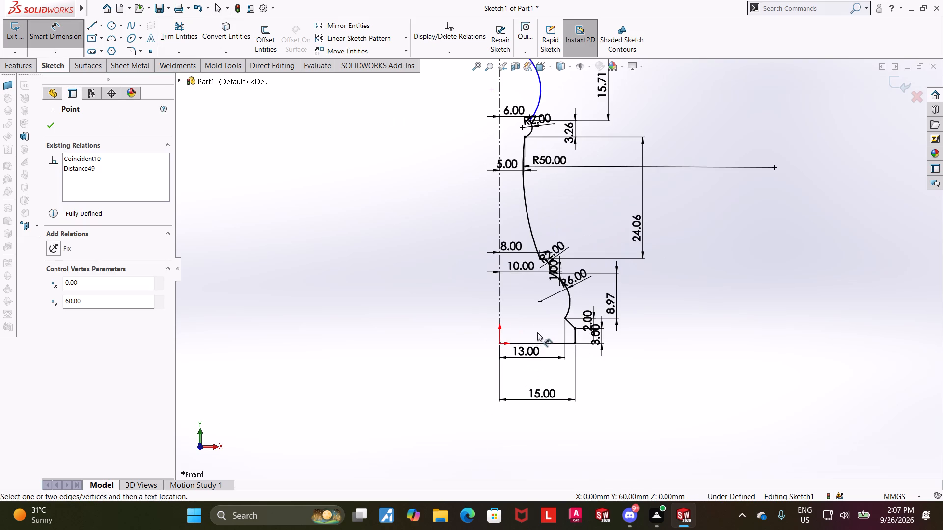
{"action": "left_click", "coordinate": [533, 342]}
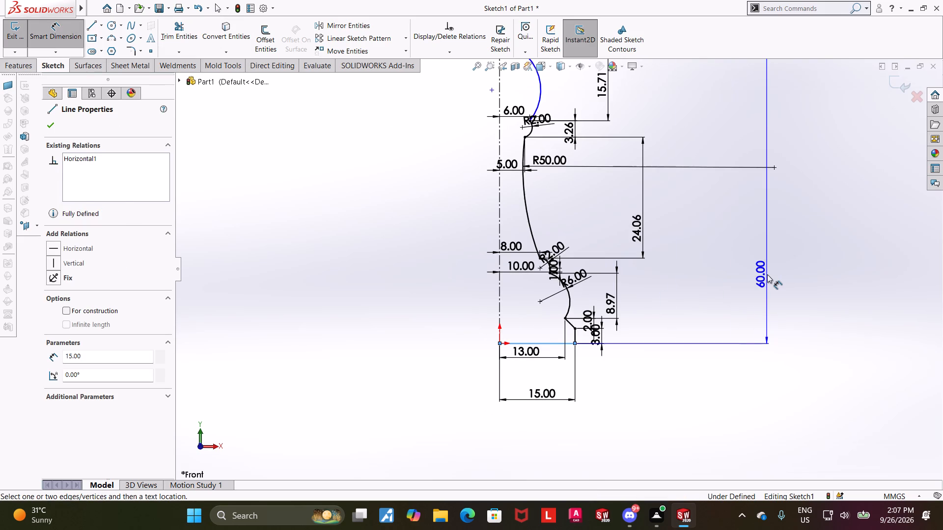
{"action": "left_click", "coordinate": [767, 274]}
{"action": "key", "text": "Escape"}
{"action": "scroll", "coordinate": [726, 249], "scroll_direction": "up", "scroll_amount": 5}
{"action": "scroll", "coordinate": [634, 152], "scroll_direction": "down", "scroll_amount": 7}
{"action": "key", "text": "Escape"}
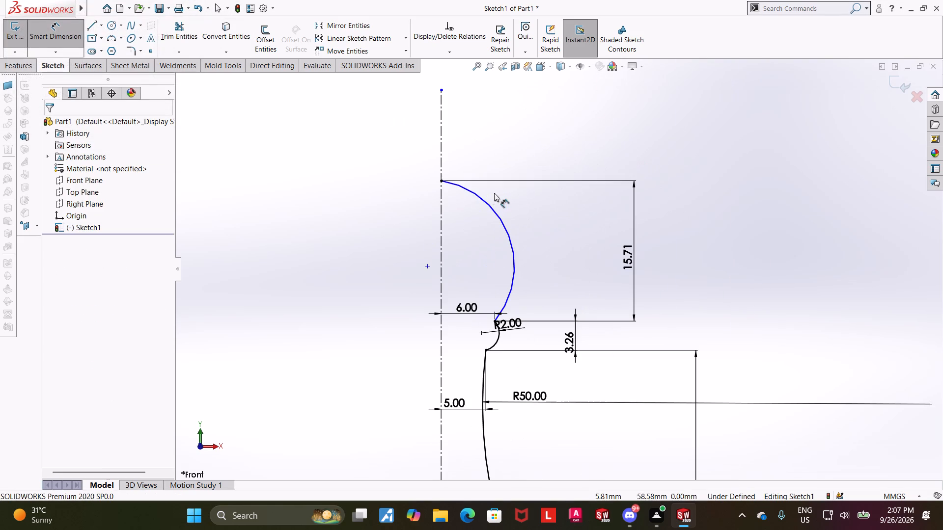
{"action": "key", "text": "Escape"}
Dimension the horizontal distance from the head arc's midpoint to the centerline at 9 mm.
{"action": "left_click", "coordinate": [47, 27]}
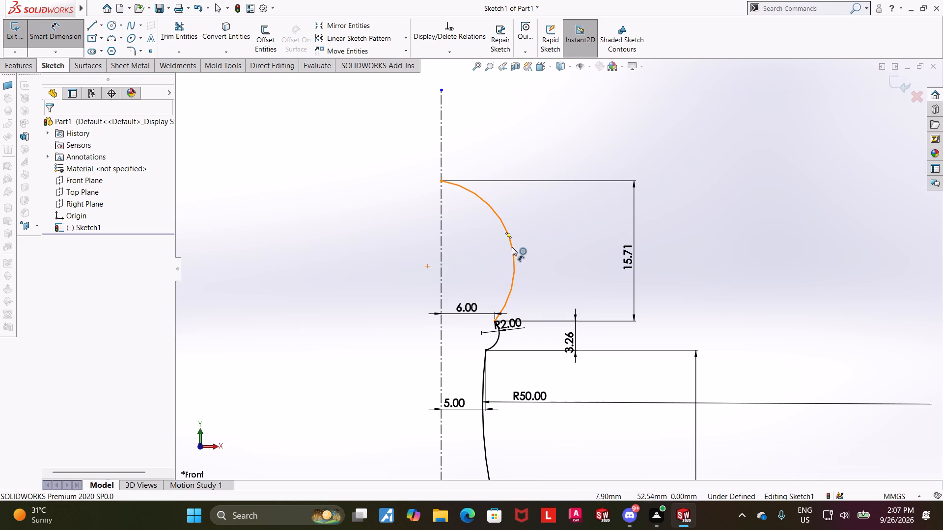
{"action": "left_click", "coordinate": [508, 236]}
{"action": "left_click", "coordinate": [439, 235]}
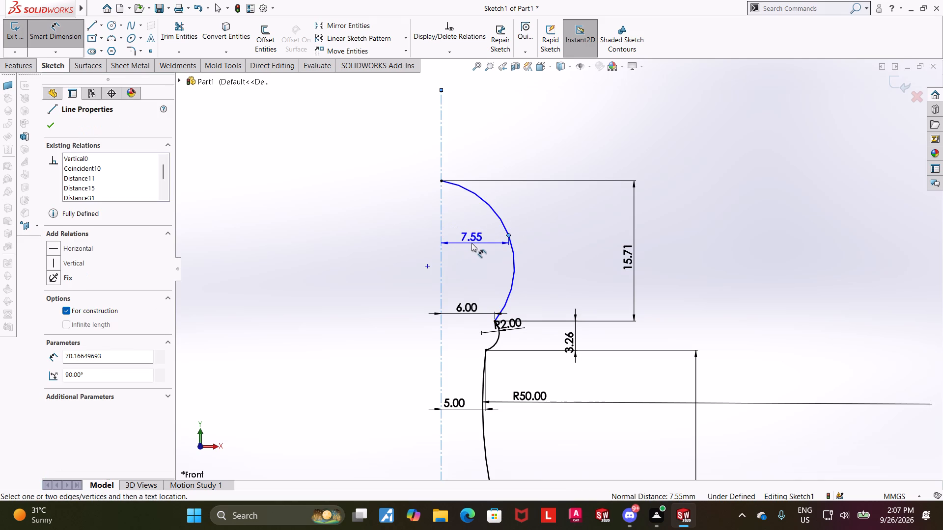
{"action": "left_click", "coordinate": [471, 243]}
{"action": "key", "text": "9"}
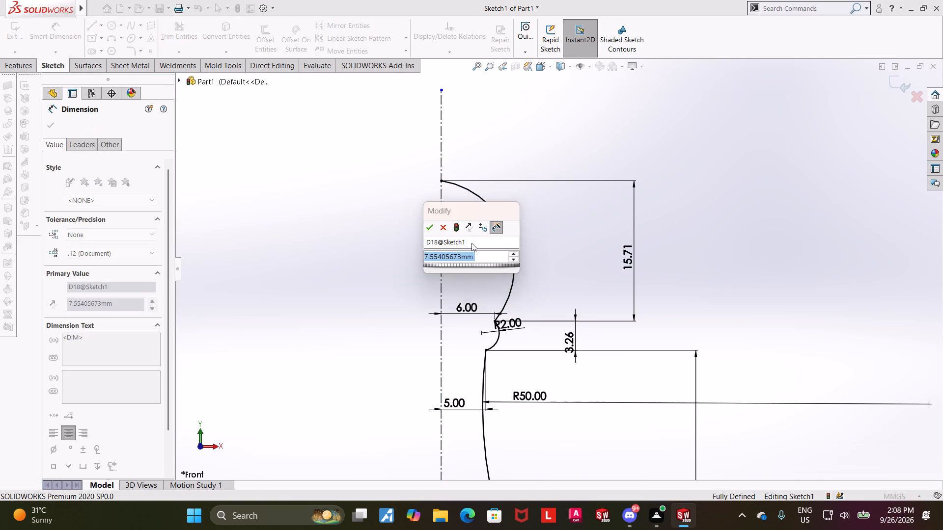
{"action": "key", "text": "Return"}
{"action": "key", "text": "Escape"}
{"action": "key", "text": "Escape"}
{"action": "key", "text": "Escape"}
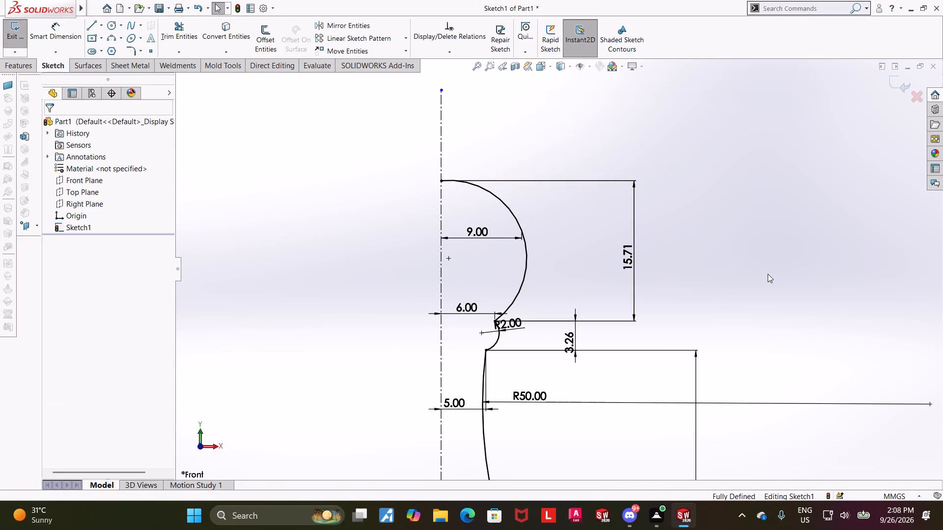
Exit the completed profile sketch.
{"action": "scroll", "coordinate": [786, 280], "scroll_direction": "up", "scroll_amount": 10}
{"action": "scroll", "coordinate": [509, 306], "scroll_direction": "down", "scroll_amount": 6}
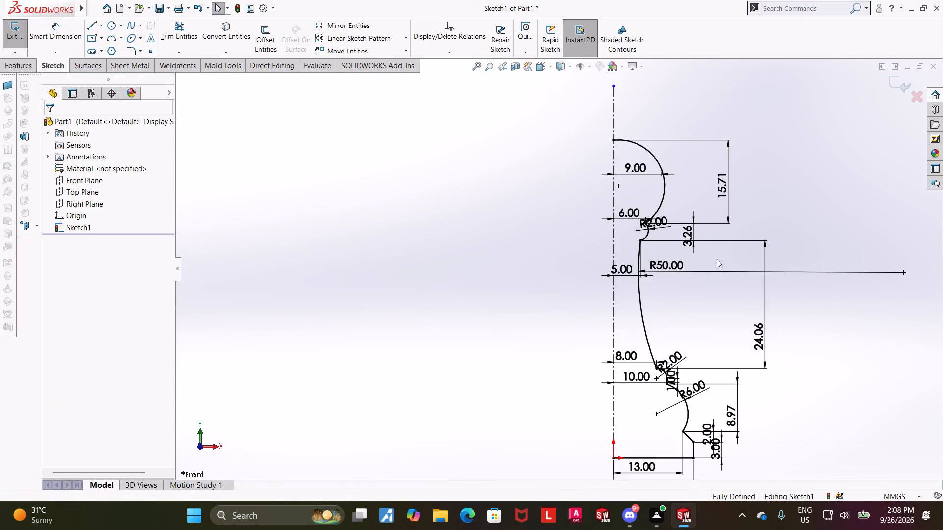
{"action": "scroll", "coordinate": [755, 204], "scroll_direction": "down", "scroll_amount": 2}
{"action": "scroll", "coordinate": [760, 214], "scroll_direction": "up", "scroll_amount": 4}
{"action": "scroll", "coordinate": [725, 312], "scroll_direction": "down", "scroll_amount": 1}
{"action": "left_click", "coordinate": [891, 81]}
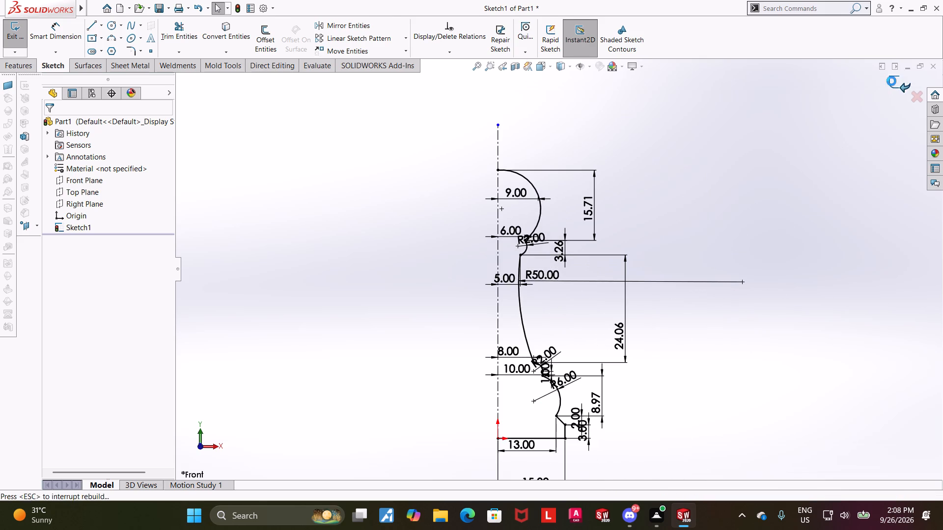
Start a Revolve of the half-profile with automatic closing of the open sketch, and leave without creating the feature.
{"action": "left_click", "coordinate": [55, 32]}
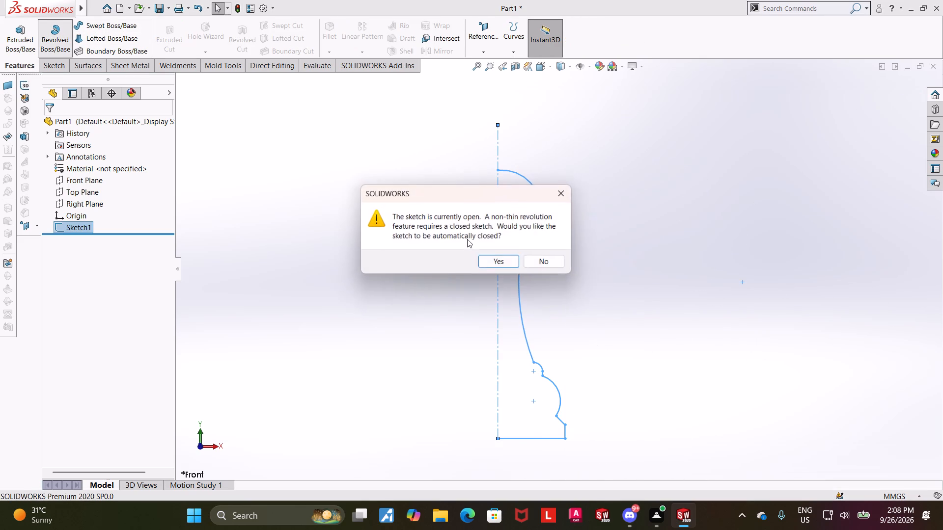
{"action": "left_click", "coordinate": [502, 263]}
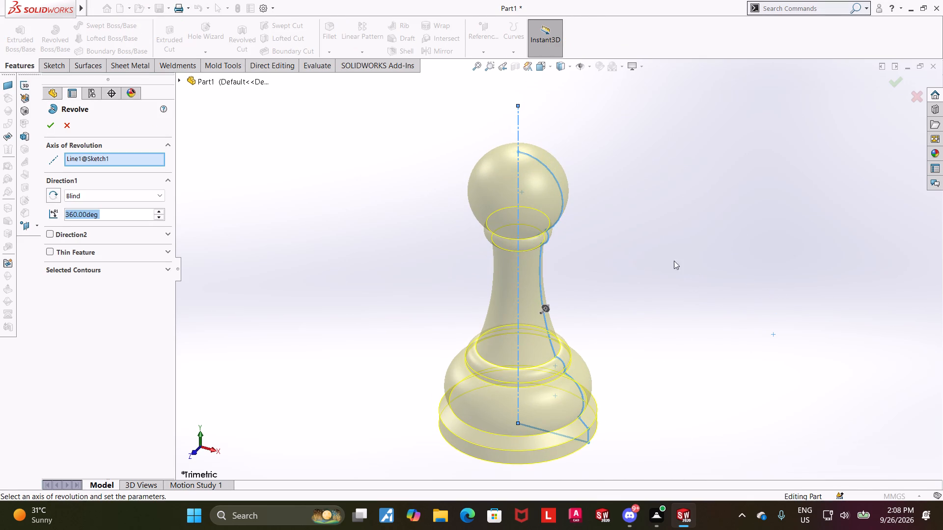
{"action": "left_click", "coordinate": [72, 127]}
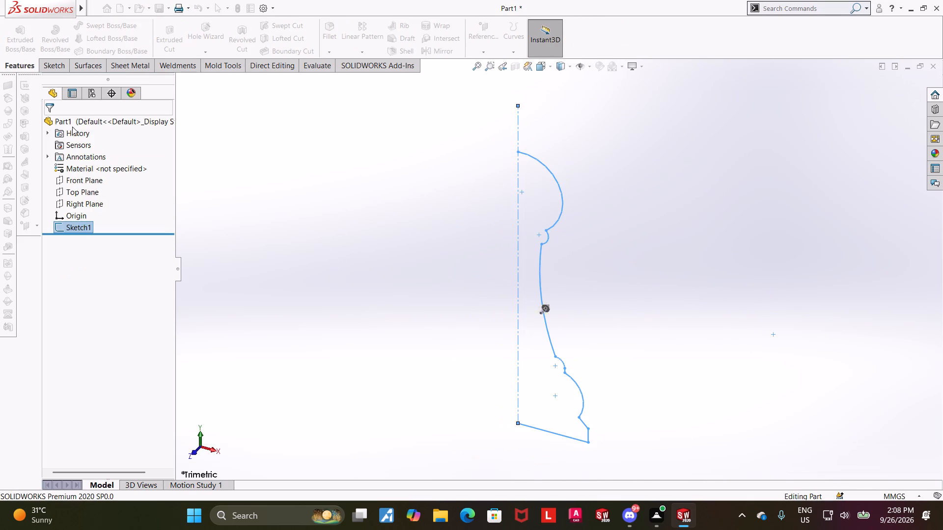
Reopen the profile sketch for editing and view it face-on.
{"action": "left_click", "coordinate": [81, 228]}
{"action": "left_click", "coordinate": [88, 203]}
{"action": "left_click", "coordinate": [79, 228]}
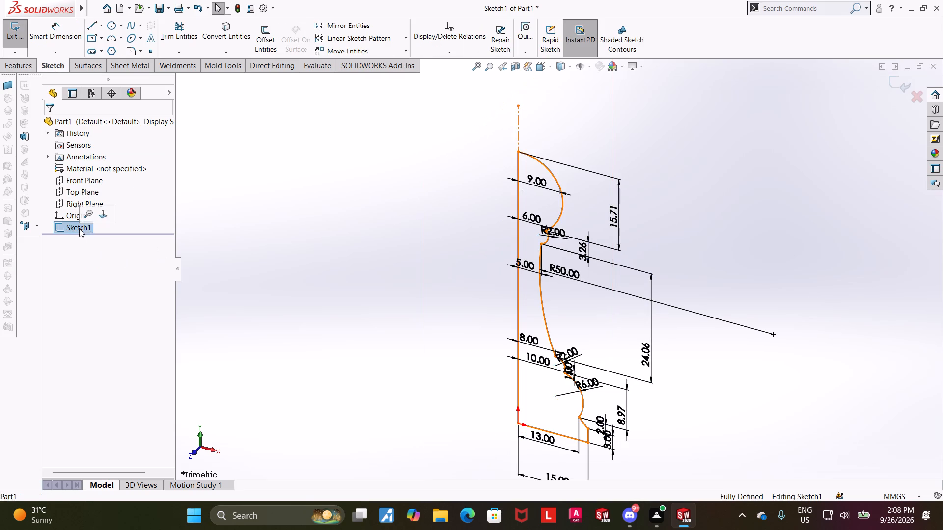
{"action": "left_click", "coordinate": [103, 217]}
{"action": "left_click", "coordinate": [795, 282]}
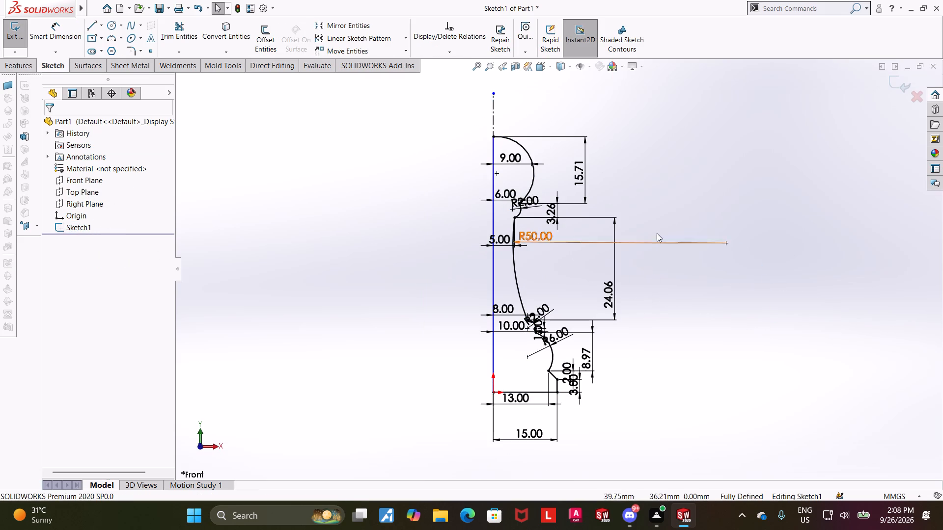
{"action": "middle_click_drag", "start_coordinate": [691, 278], "coordinate": [676, 283]}
{"action": "left_click", "coordinate": [691, 346]}
{"action": "middle_click", "coordinate": [499, 321]}
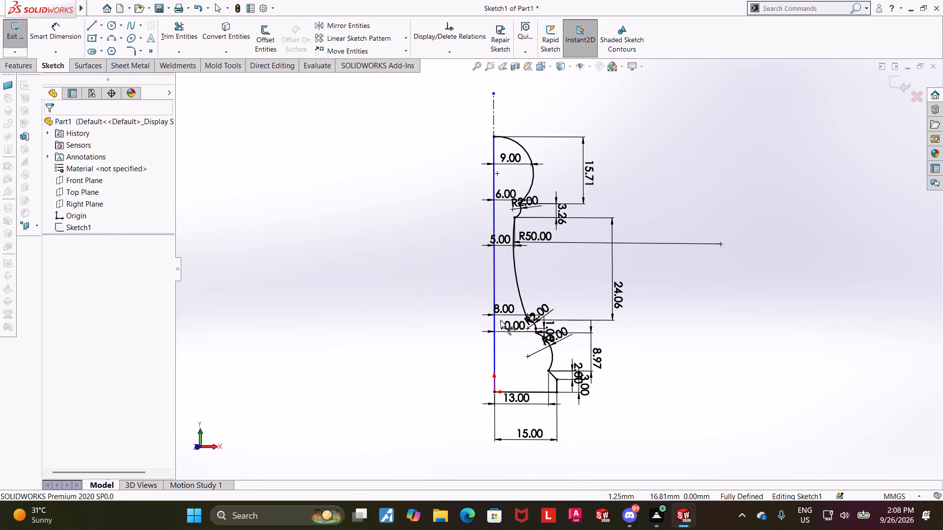
{"action": "left_click", "coordinate": [82, 230]}
{"action": "left_click", "coordinate": [103, 216]}
{"action": "left_click", "coordinate": [676, 342]}
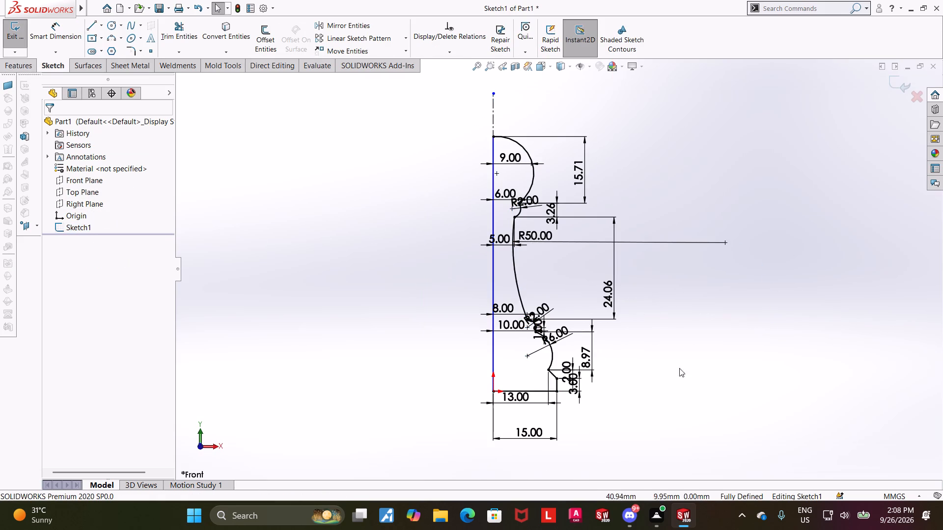
Examine the profile's base corner at the origin, its dimensions and the vertical closing line along the centerline.
{"action": "scroll", "coordinate": [562, 358], "scroll_direction": "down", "scroll_amount": 2}
{"action": "left_click", "coordinate": [474, 355]}
{"action": "scroll", "coordinate": [470, 390], "scroll_direction": "down", "scroll_amount": 5}
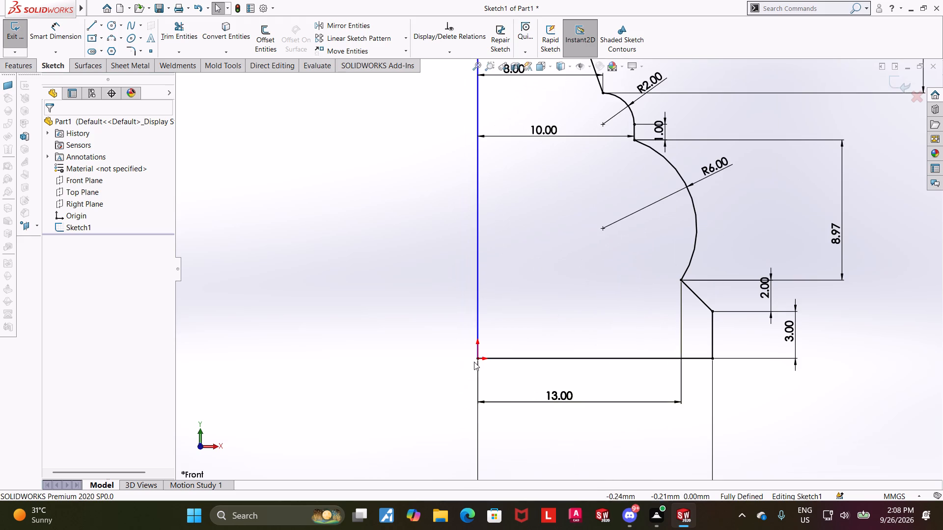
{"action": "scroll", "coordinate": [528, 312], "scroll_direction": "up", "scroll_amount": 7}
{"action": "left_click", "coordinate": [826, 227]}
{"action": "scroll", "coordinate": [781, 220], "scroll_direction": "up", "scroll_amount": 3}
{"action": "scroll", "coordinate": [655, 208], "scroll_direction": "down", "scroll_amount": 3}
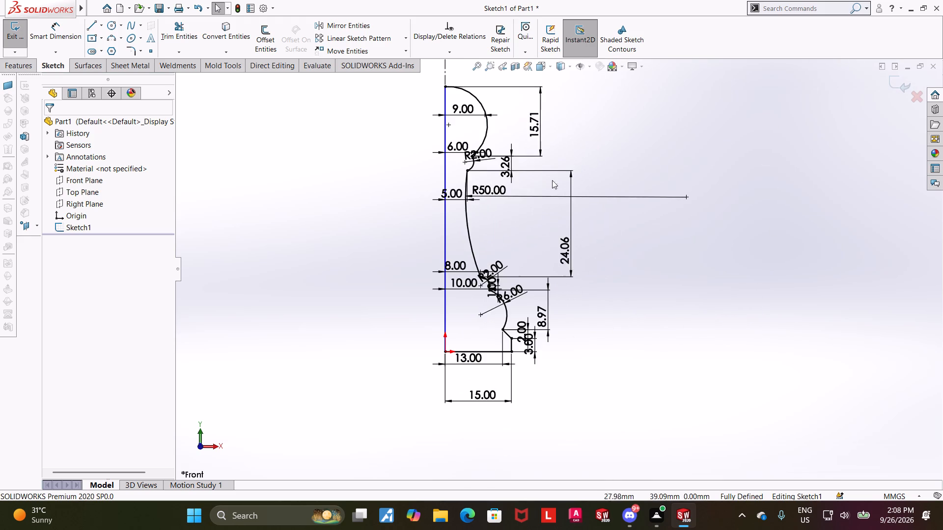
{"action": "scroll", "coordinate": [479, 186], "scroll_direction": "up", "scroll_amount": 3}
{"action": "scroll", "coordinate": [477, 167], "scroll_direction": "down", "scroll_amount": 3}
{"action": "left_click", "coordinate": [47, 39]}
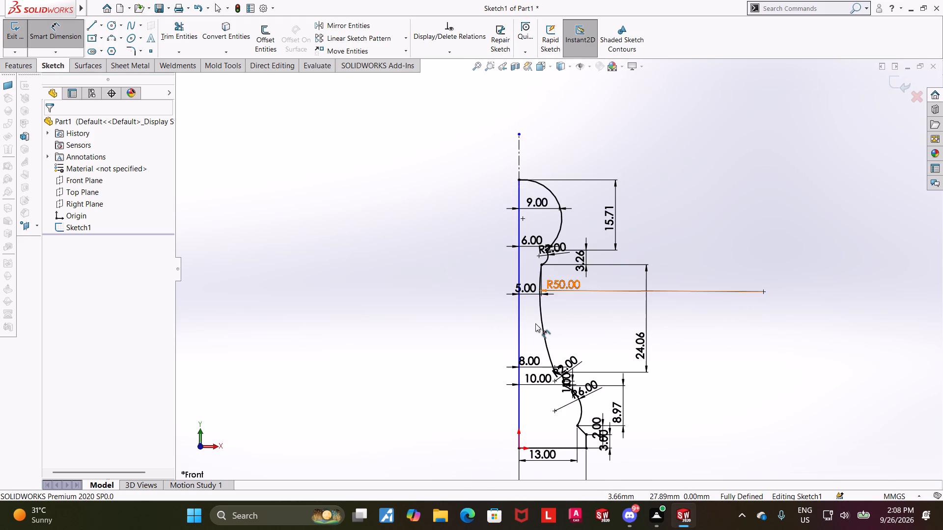
{"action": "scroll", "coordinate": [538, 320], "scroll_direction": "up", "scroll_amount": 1}
{"action": "scroll", "coordinate": [538, 320], "scroll_direction": "down", "scroll_amount": 4}
{"action": "key", "text": "Escape"}
{"action": "key", "text": "Escape"}
{"action": "scroll", "coordinate": [749, 339], "scroll_direction": "up", "scroll_amount": 3}
{"action": "scroll", "coordinate": [701, 312], "scroll_direction": "down", "scroll_amount": 1}
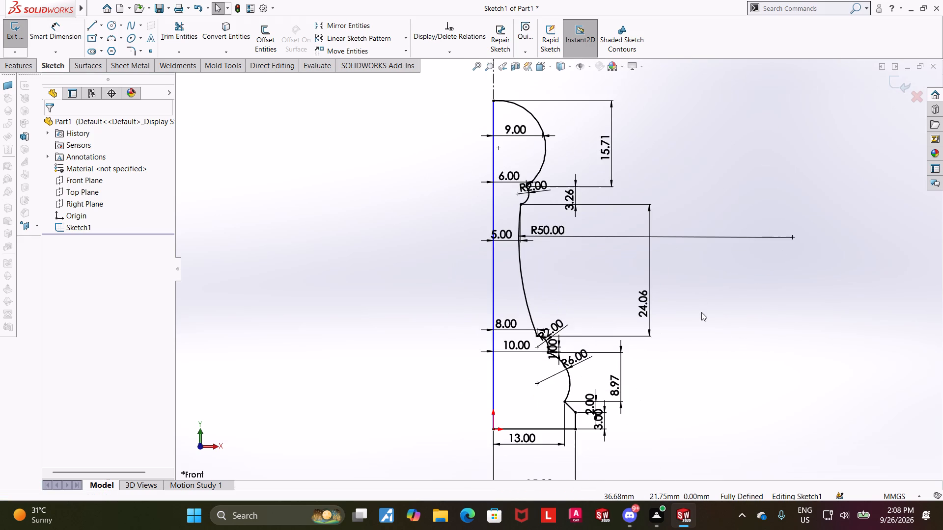
{"action": "left_click", "coordinate": [493, 383]}
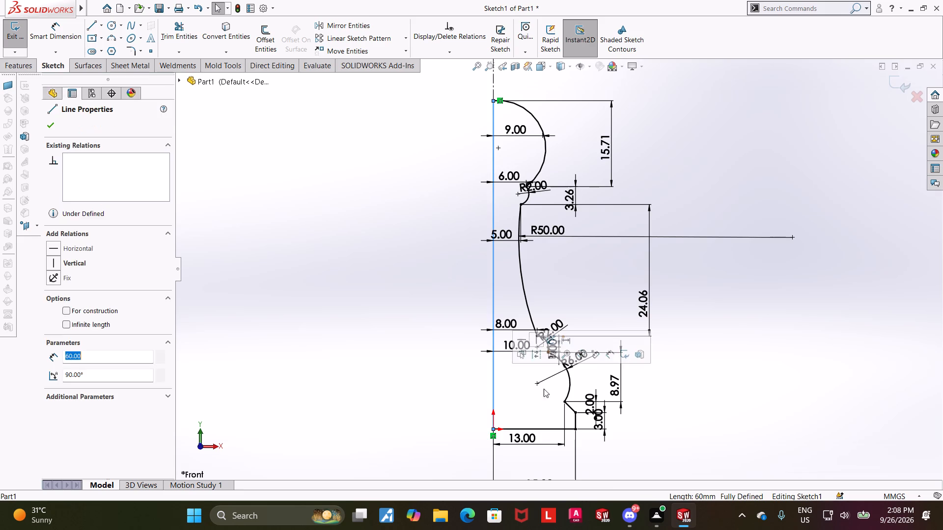
{"action": "left_click", "coordinate": [829, 388]}
{"action": "middle_click", "coordinate": [799, 383]}
{"action": "scroll", "coordinate": [797, 379], "scroll_direction": "up", "scroll_amount": 2}
{"action": "left_click", "coordinate": [784, 367]}
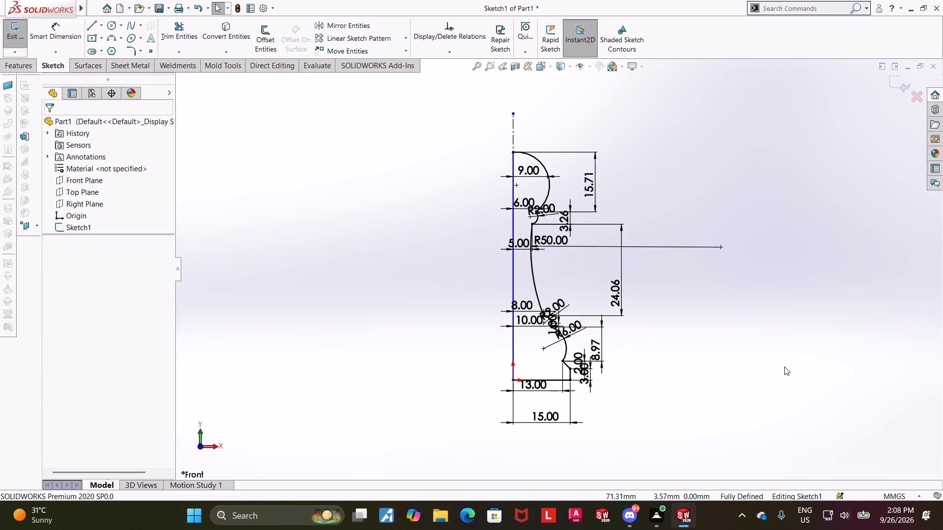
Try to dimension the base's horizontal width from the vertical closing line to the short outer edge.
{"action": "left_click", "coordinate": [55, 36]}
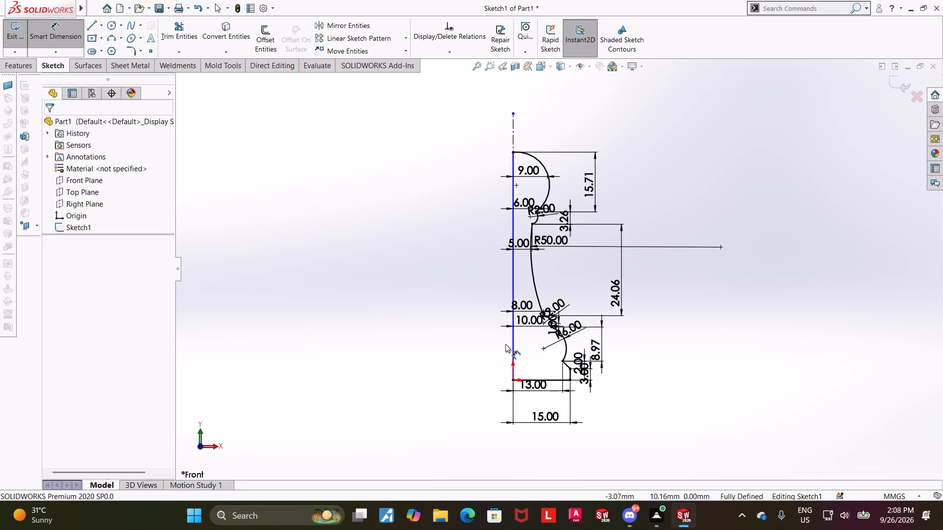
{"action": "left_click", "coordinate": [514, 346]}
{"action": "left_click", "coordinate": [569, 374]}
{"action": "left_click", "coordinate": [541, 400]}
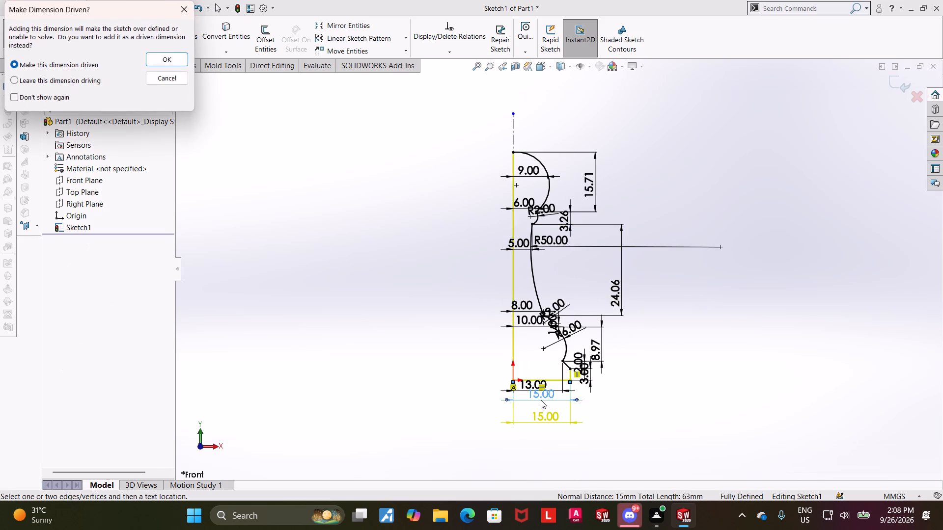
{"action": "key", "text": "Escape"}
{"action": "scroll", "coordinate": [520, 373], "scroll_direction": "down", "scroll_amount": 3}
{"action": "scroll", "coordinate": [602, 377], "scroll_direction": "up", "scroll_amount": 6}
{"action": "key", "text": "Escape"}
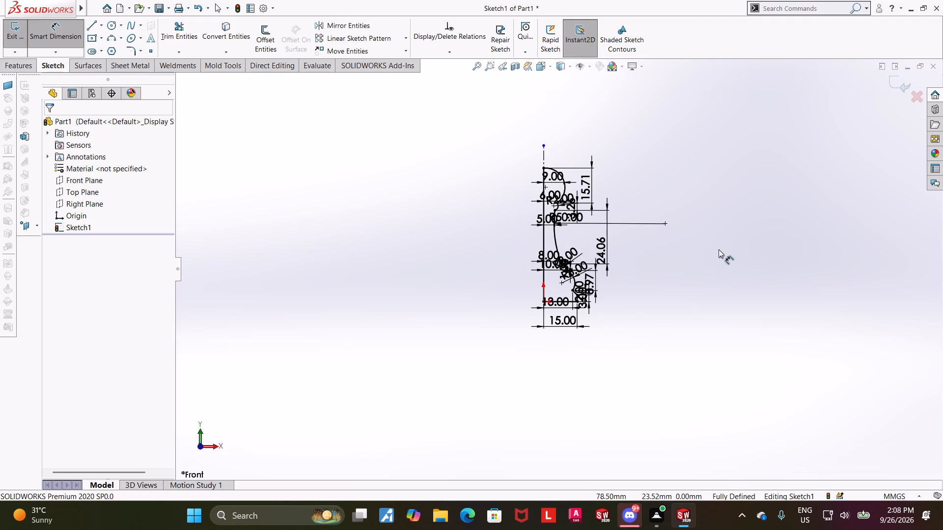
Exit the sketch and revolve the closed half-profile 360 degrees about the vertical centerline as a solid pawn.
{"action": "middle_click_drag", "start_coordinate": [719, 249], "coordinate": [703, 273]}
{"action": "left_click", "coordinate": [713, 253]}
{"action": "left_click", "coordinate": [895, 79]}
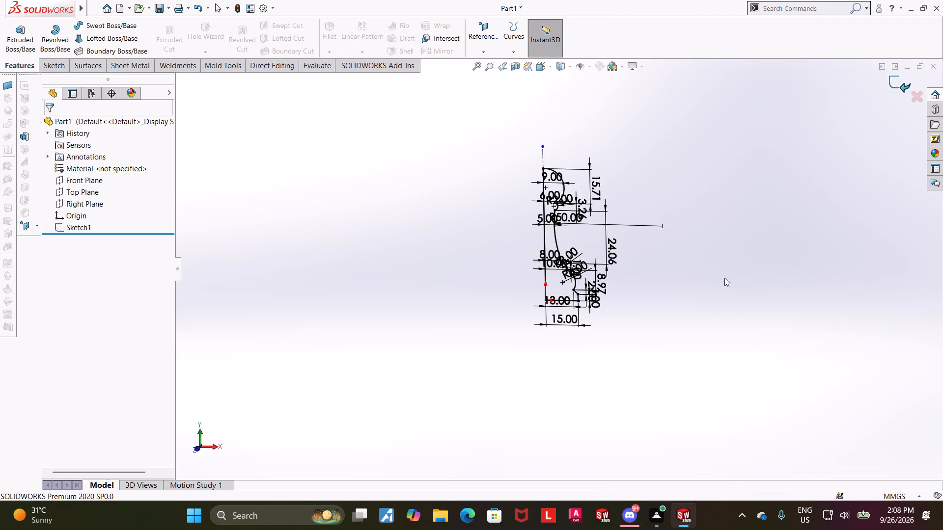
{"action": "scroll", "coordinate": [718, 279], "scroll_direction": "down", "scroll_amount": 2}
{"action": "left_click", "coordinate": [54, 37]}
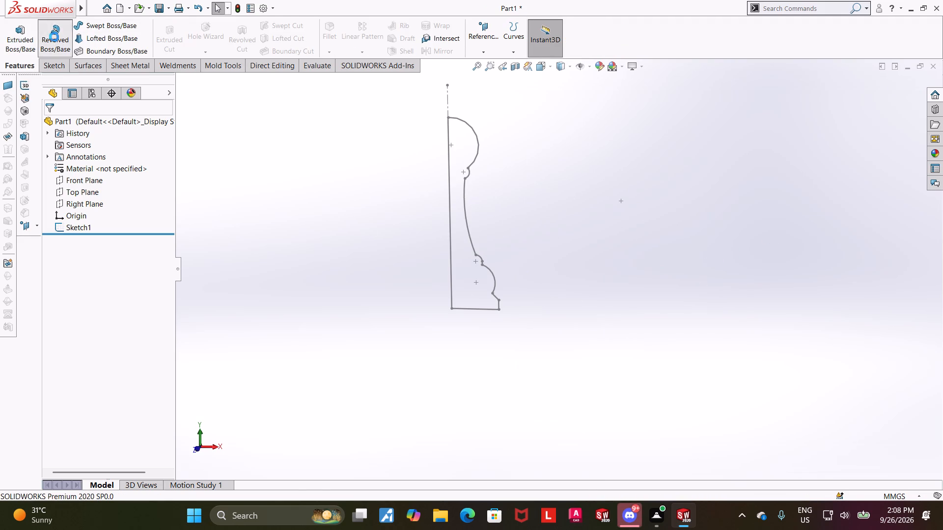
{"action": "left_click", "coordinate": [448, 192]}
{"action": "middle_click_drag", "start_coordinate": [576, 209], "coordinate": [567, 212]}
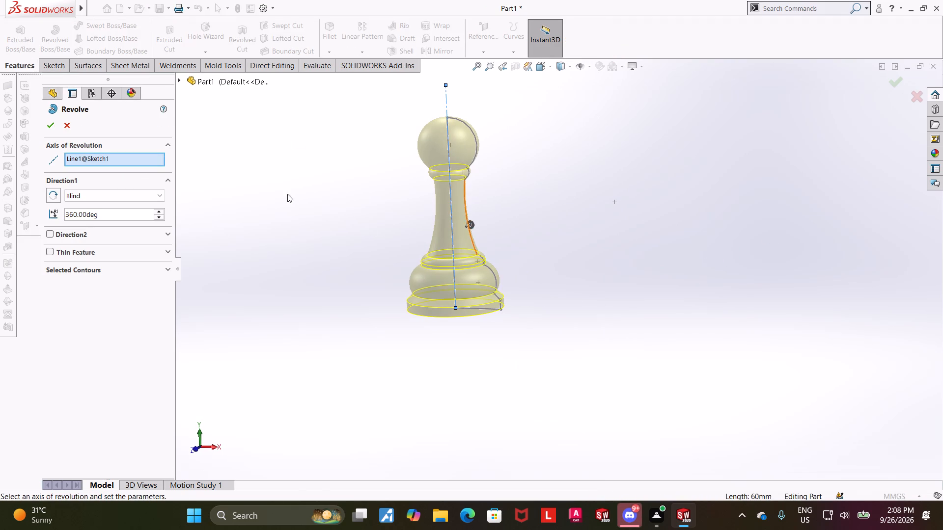
{"action": "left_click", "coordinate": [52, 122]}
Inspect the revolved pawn and show it in the isometric view.
{"action": "left_click", "coordinate": [666, 239]}
{"action": "middle_click_drag", "start_coordinate": [637, 228], "coordinate": [642, 243]}
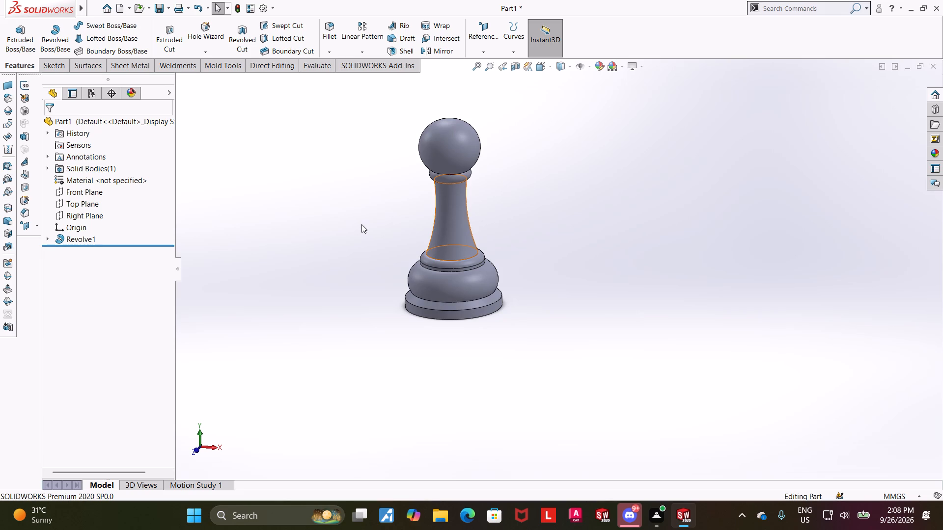
{"action": "scroll", "coordinate": [414, 187], "scroll_direction": "down", "scroll_amount": 1}
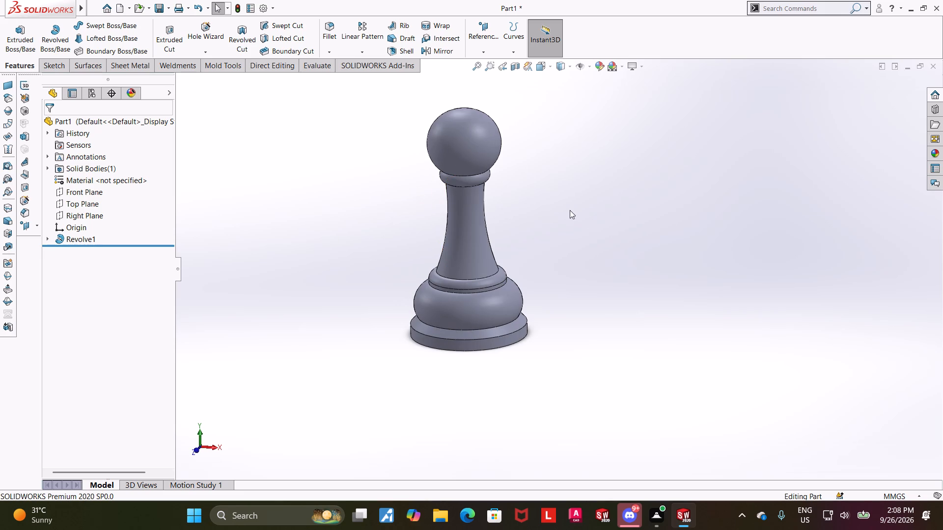
{"action": "middle_click_drag", "start_coordinate": [570, 212], "coordinate": [577, 219]}
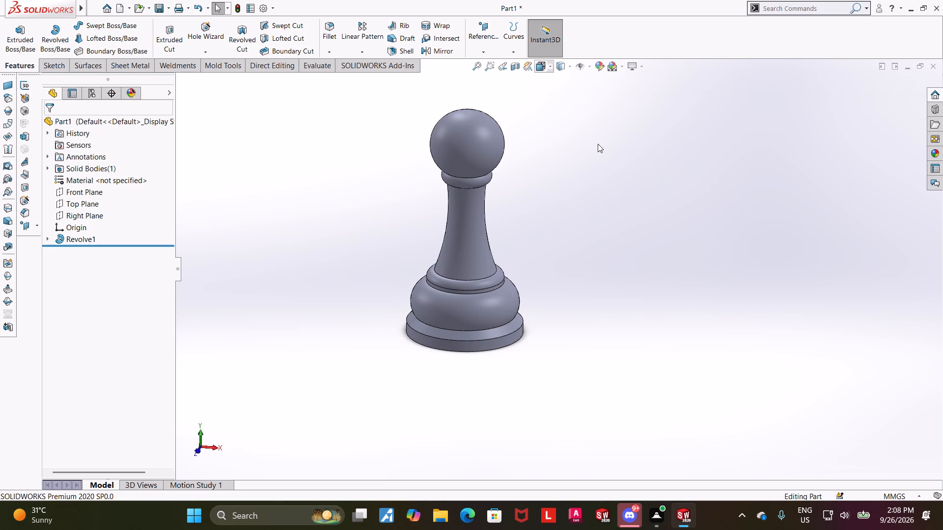
{"action": "key", "text": "ctrl+7"}
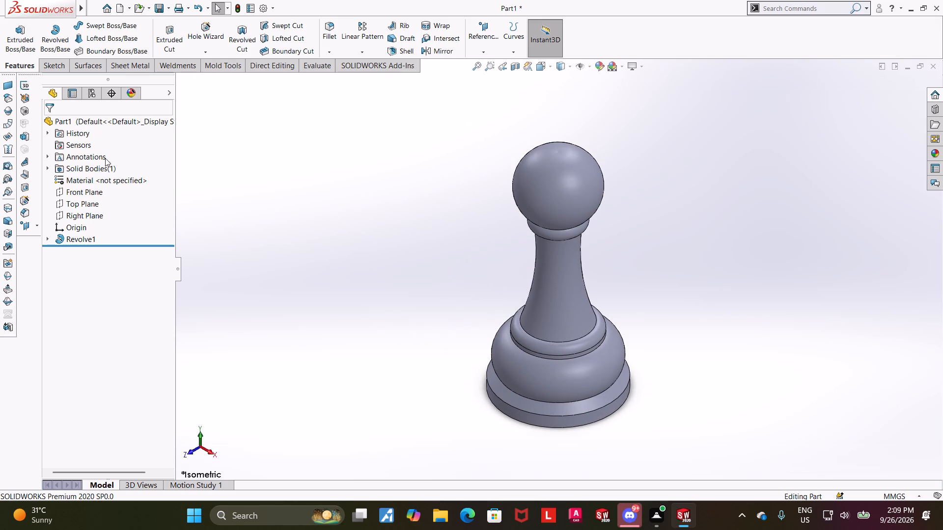
Assign the PP Copolymer material from the Plastics category to the part.
{"action": "right_click", "coordinate": [97, 179]}
{"action": "left_click", "coordinate": [116, 184]}
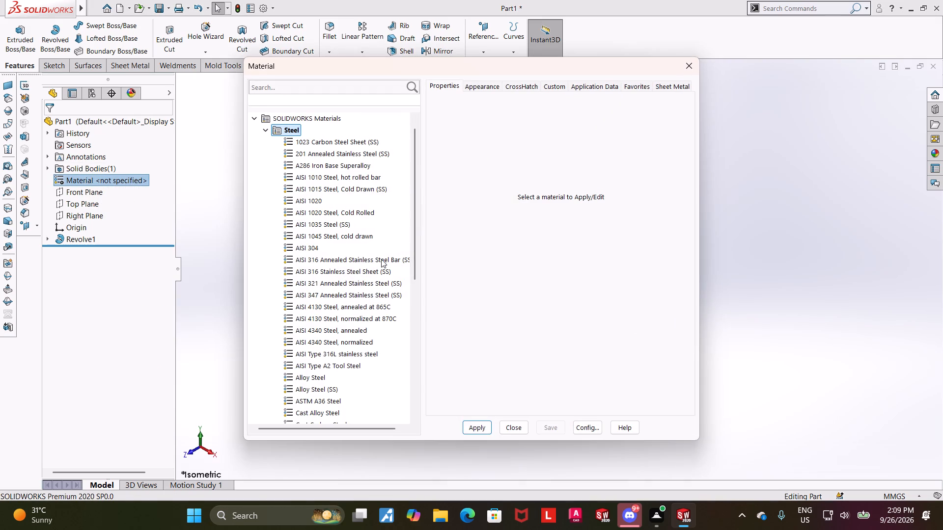
{"action": "scroll", "coordinate": [314, 271], "scroll_direction": "down", "scroll_amount": 6}
{"action": "scroll", "coordinate": [327, 352], "scroll_direction": "down", "scroll_amount": 2}
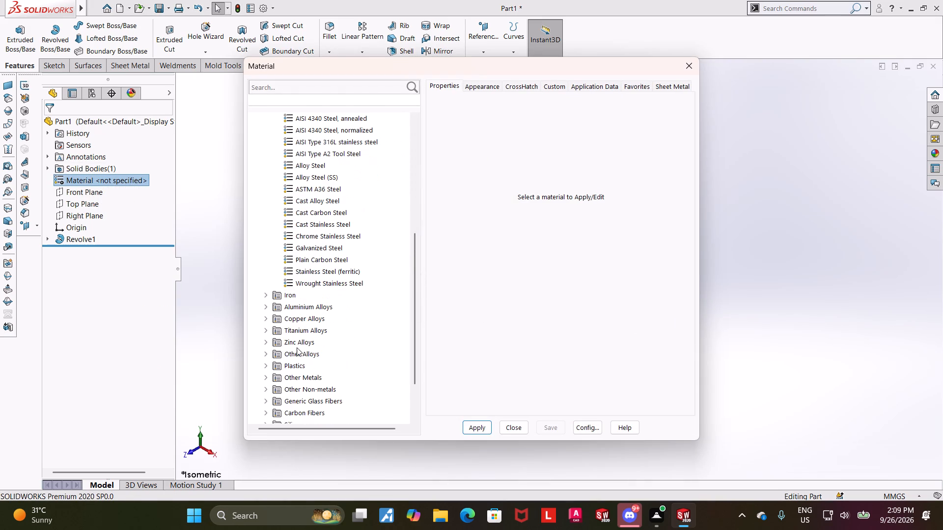
{"action": "scroll", "coordinate": [276, 367], "scroll_direction": "down", "scroll_amount": 1}
{"action": "left_click", "coordinate": [269, 331]}
{"action": "scroll", "coordinate": [317, 349], "scroll_direction": "down", "scroll_amount": 2}
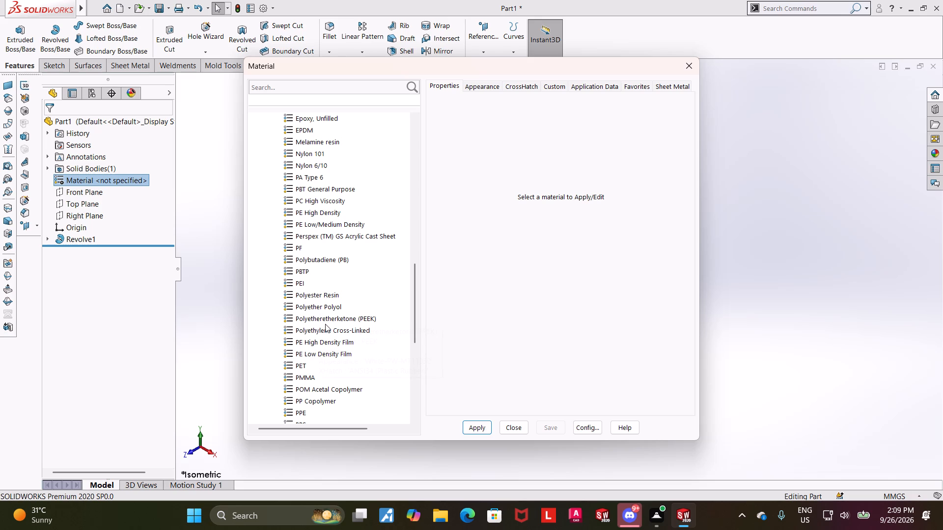
{"action": "scroll", "coordinate": [322, 353], "scroll_direction": "down", "scroll_amount": 1}
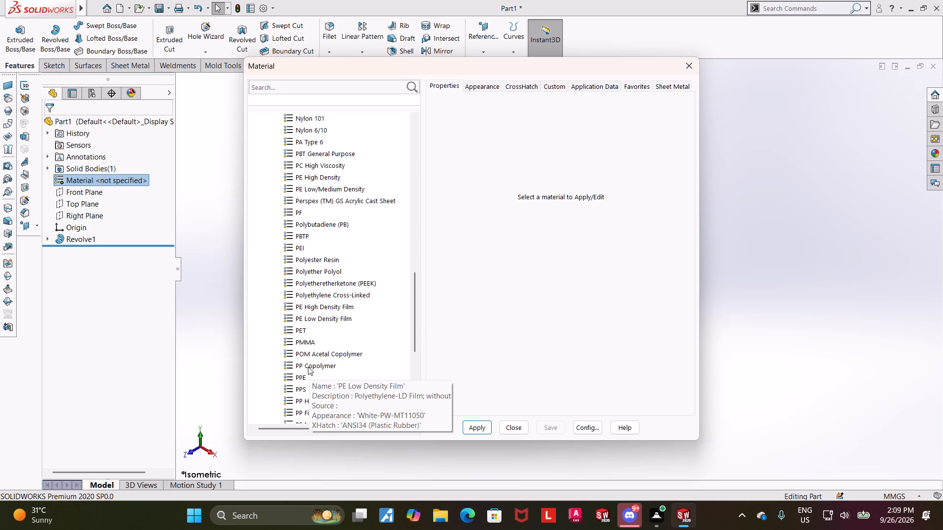
{"action": "scroll", "coordinate": [354, 364], "scroll_direction": "down", "scroll_amount": 4}
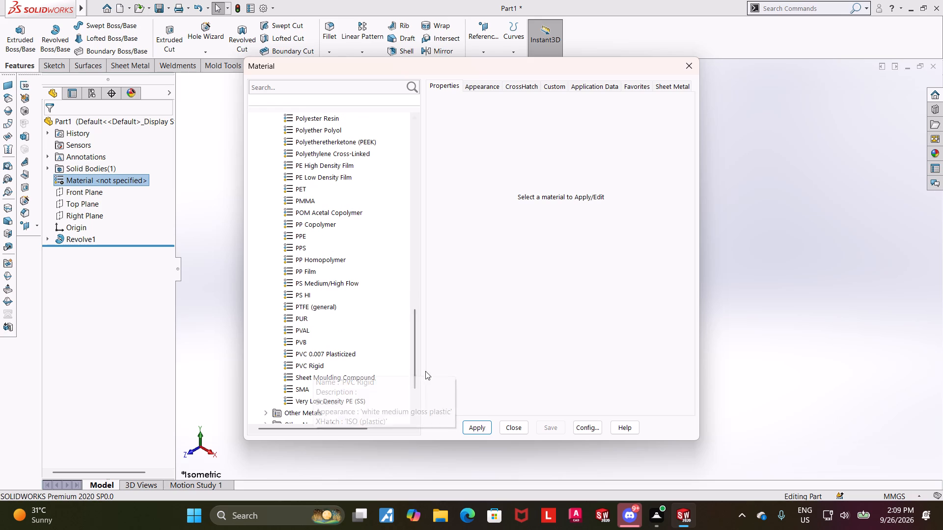
{"action": "scroll", "coordinate": [338, 364], "scroll_direction": "up", "scroll_amount": 1}
{"action": "scroll", "coordinate": [307, 261], "scroll_direction": "up", "scroll_amount": 1}
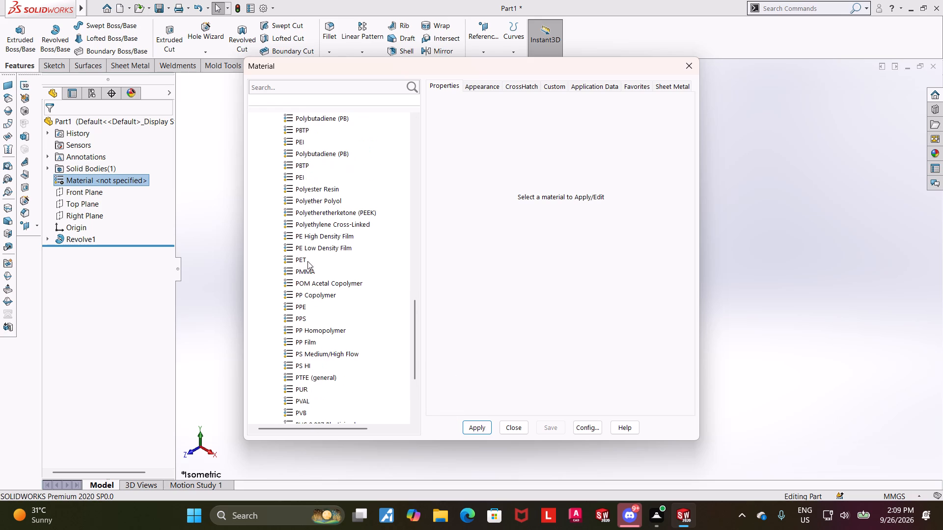
{"action": "left_click", "coordinate": [309, 297]}
{"action": "left_click", "coordinate": [484, 431]}
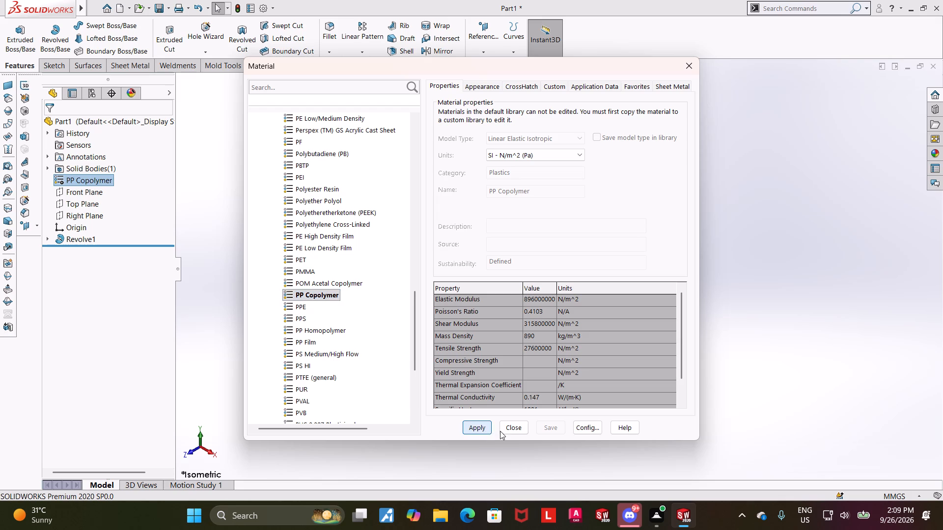
{"action": "left_click", "coordinate": [509, 431]}
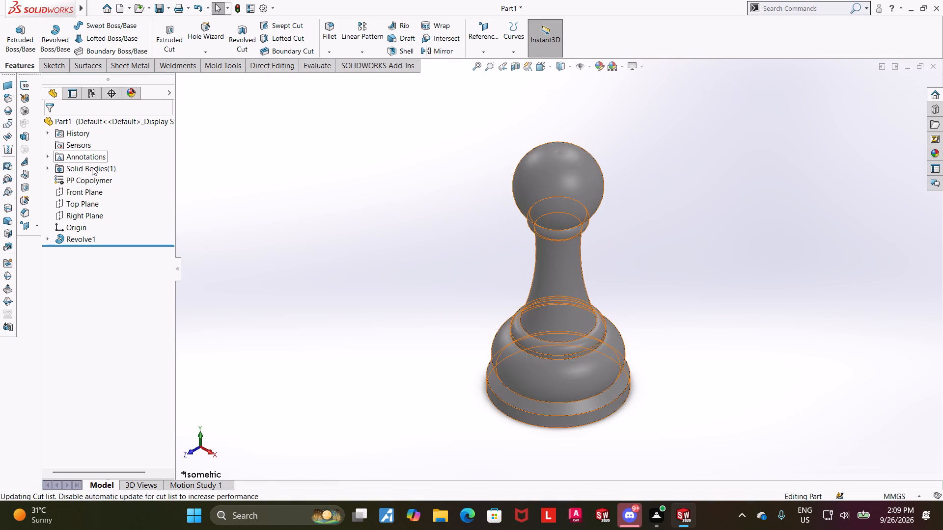
Apply the white high gloss plastic appearance to the whole part and set its colour to white from the standard palette.
{"action": "right_click", "coordinate": [98, 121]}
{"action": "left_click", "coordinate": [117, 108]}
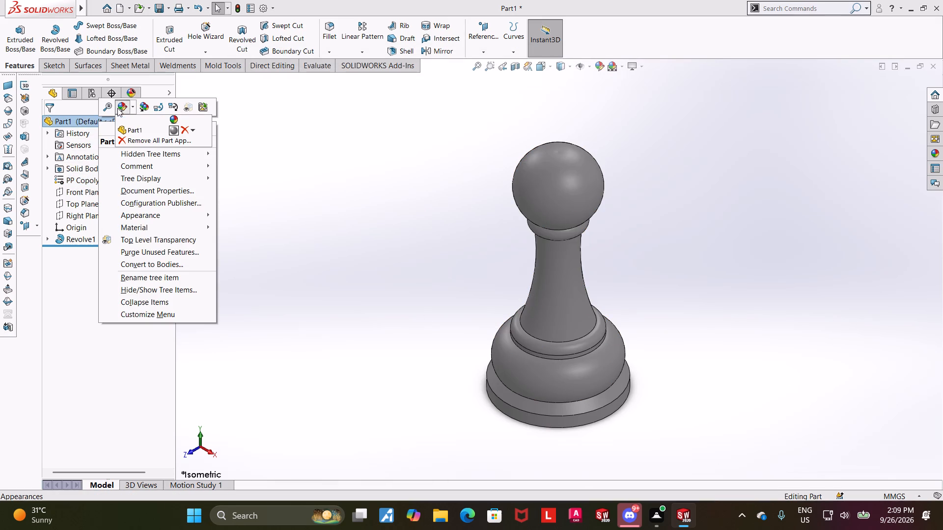
{"action": "left_click", "coordinate": [175, 132]}
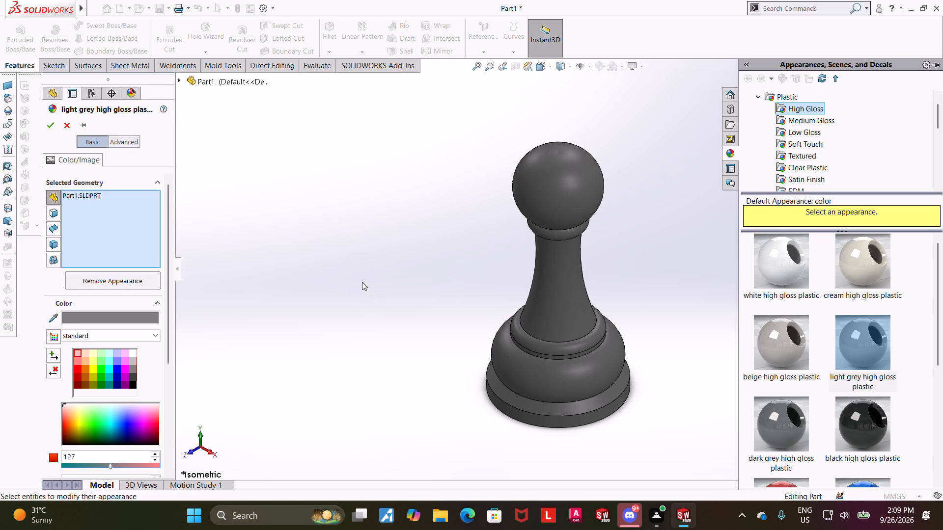
{"action": "scroll", "coordinate": [857, 280], "scroll_direction": "down", "scroll_amount": 1}
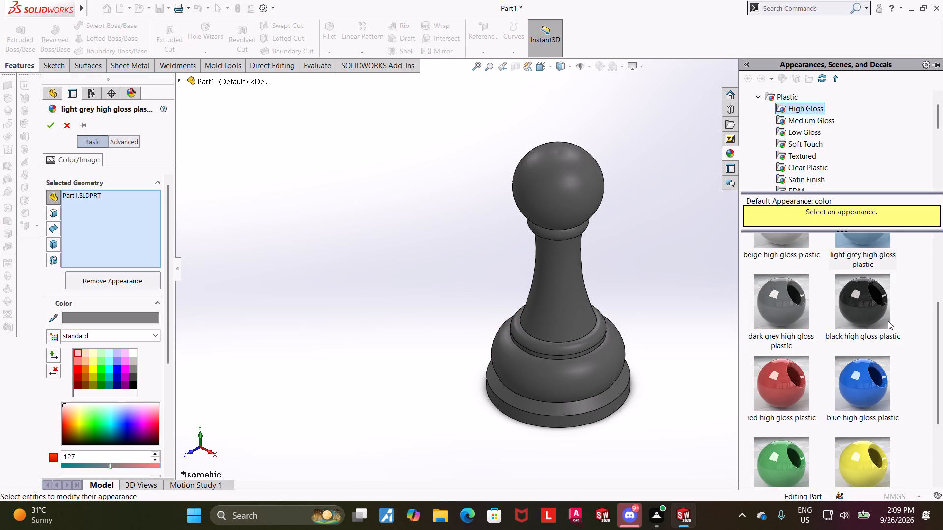
{"action": "scroll", "coordinate": [883, 341], "scroll_direction": "up", "scroll_amount": 3}
{"action": "left_click", "coordinate": [863, 272]}
{"action": "left_click", "coordinate": [788, 266]}
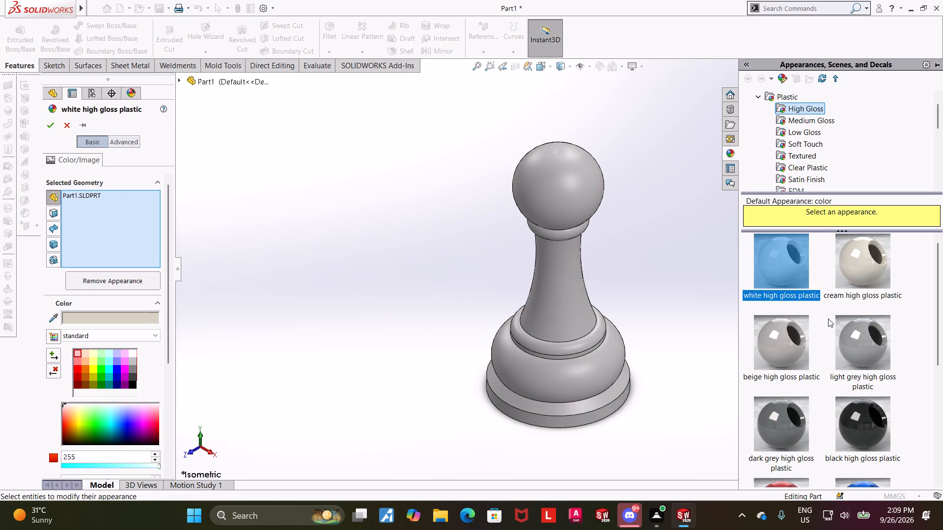
{"action": "left_click", "coordinate": [133, 351]}
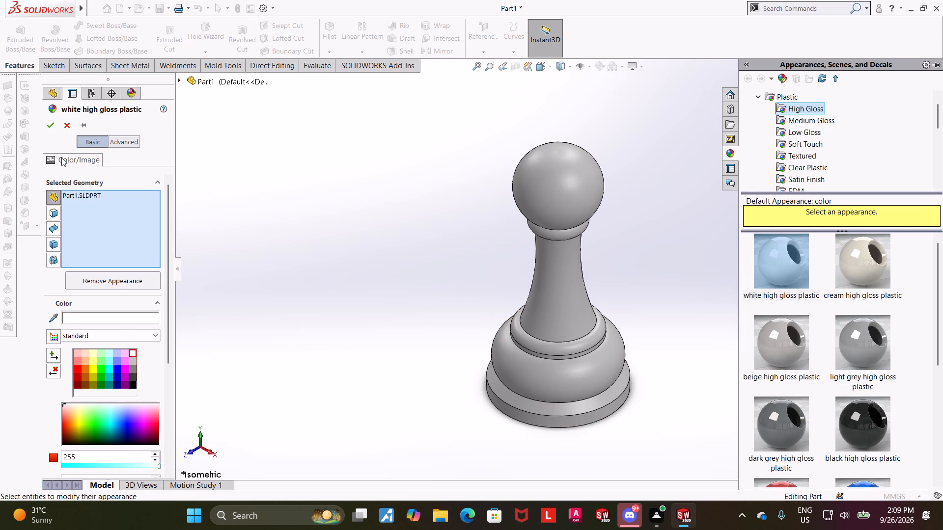
{"action": "left_click", "coordinate": [45, 130]}
{"action": "left_click", "coordinate": [382, 302]}
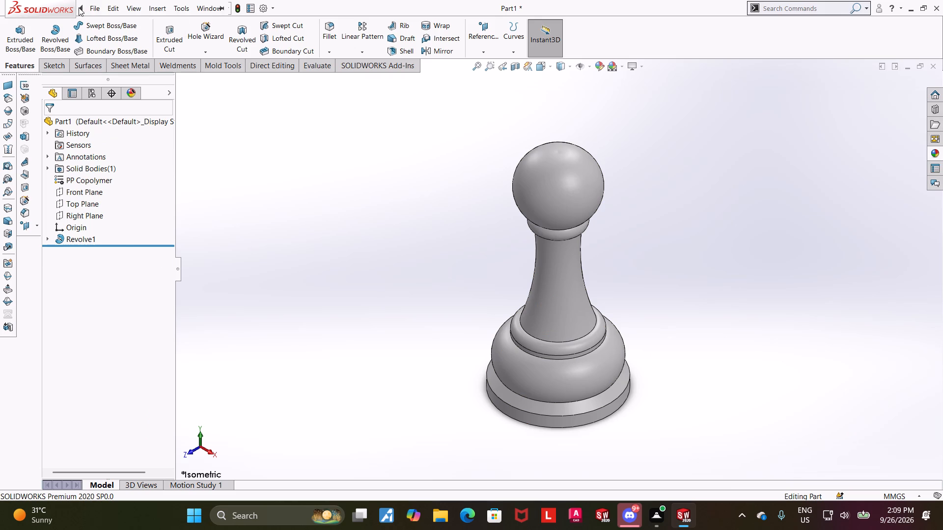
Save the part as a SOLIDWORKS Part named "pawn coin" in the Downloads folder.
{"action": "left_click", "coordinate": [124, 137]}
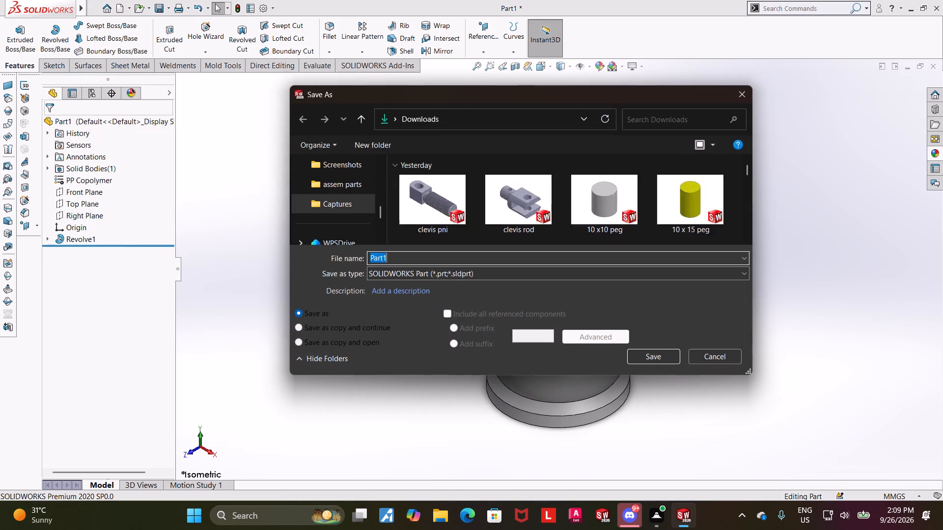
{"action": "type", "text": "pawn"}
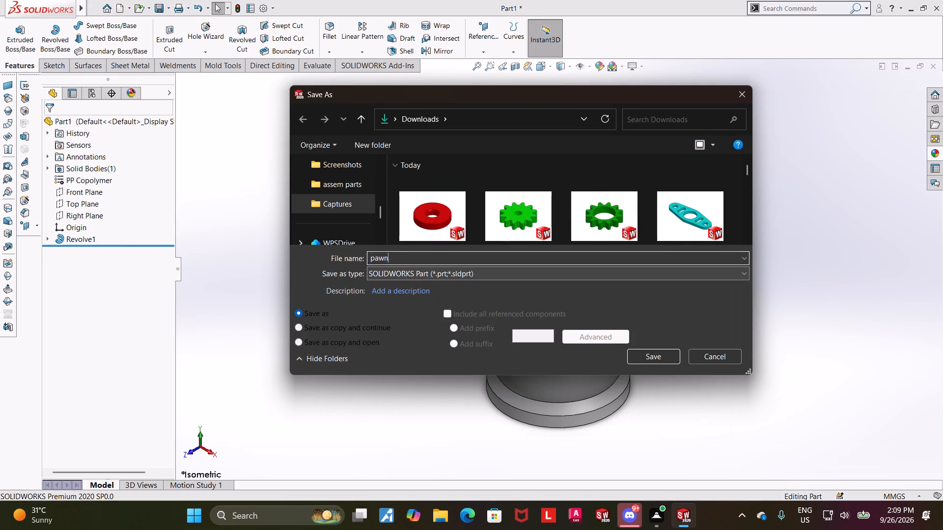
{"action": "key", "text": "space"}
{"action": "type", "text": "coin"}
{"action": "left_click", "coordinate": [670, 361]}
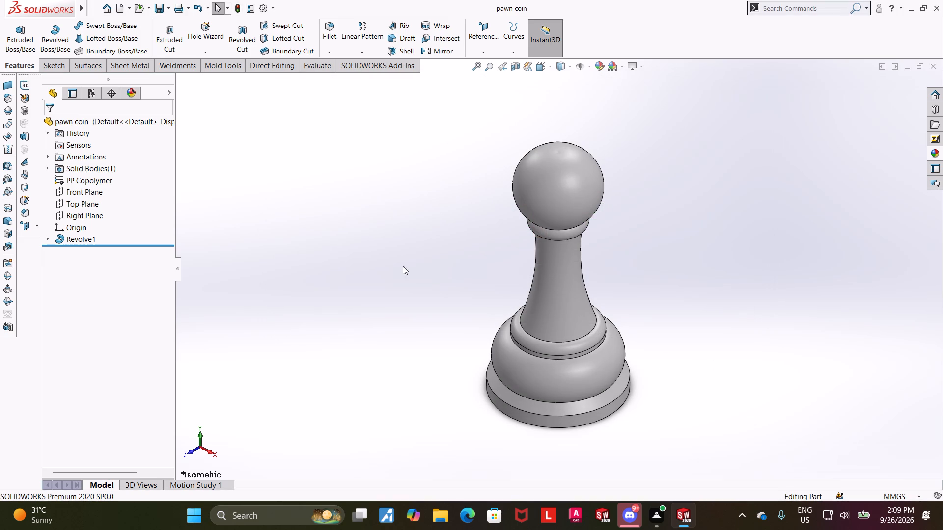
Save a copy of the pawn in Adobe Portable Document Format (*.pdf) as "pawn coin" in the Downloads folder.
{"action": "left_click", "coordinate": [100, 133]}
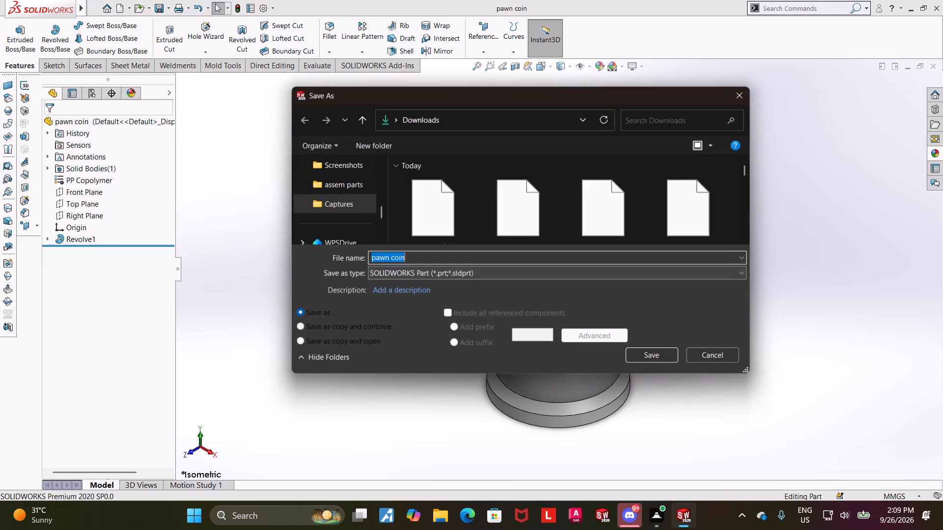
{"action": "left_click", "coordinate": [419, 273]}
{"action": "left_click", "coordinate": [484, 75]}
{"action": "left_click", "coordinate": [648, 371]}
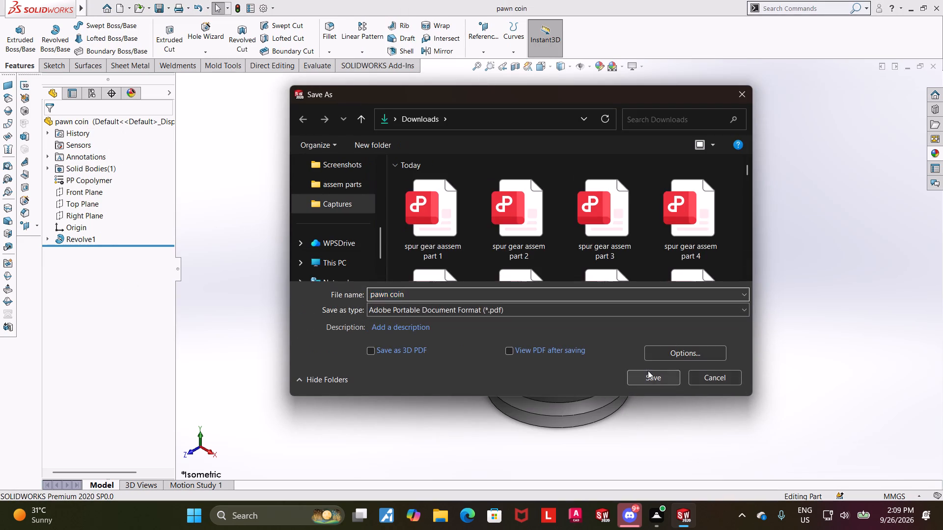